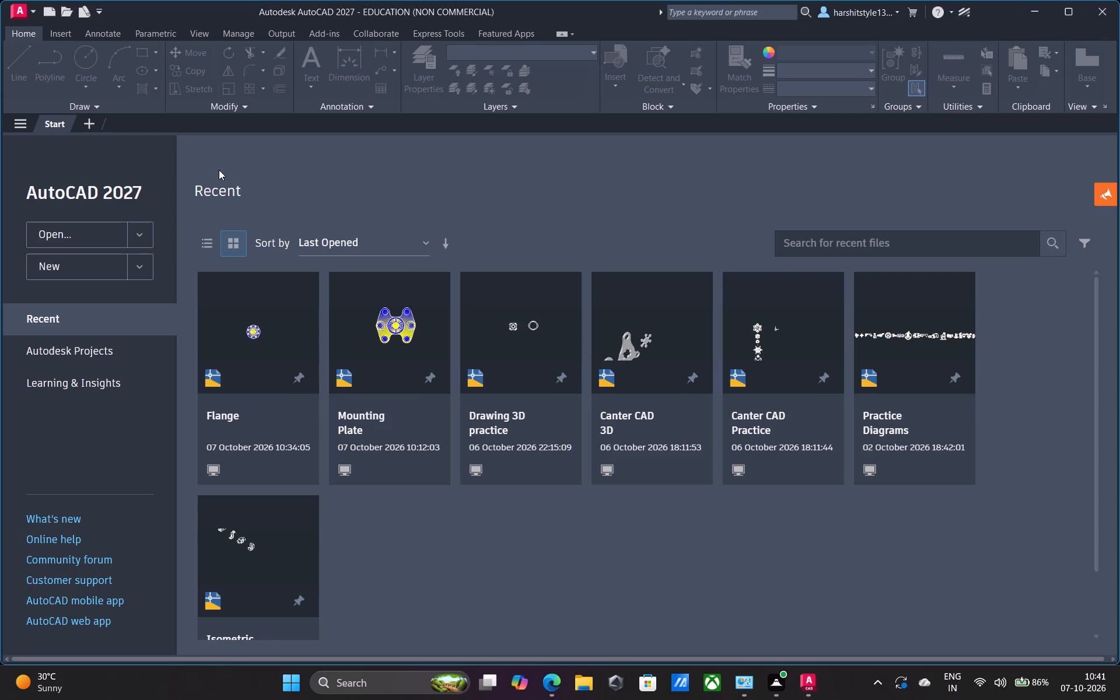
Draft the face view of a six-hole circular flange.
Create a new blank drawing.
click(50, 271)
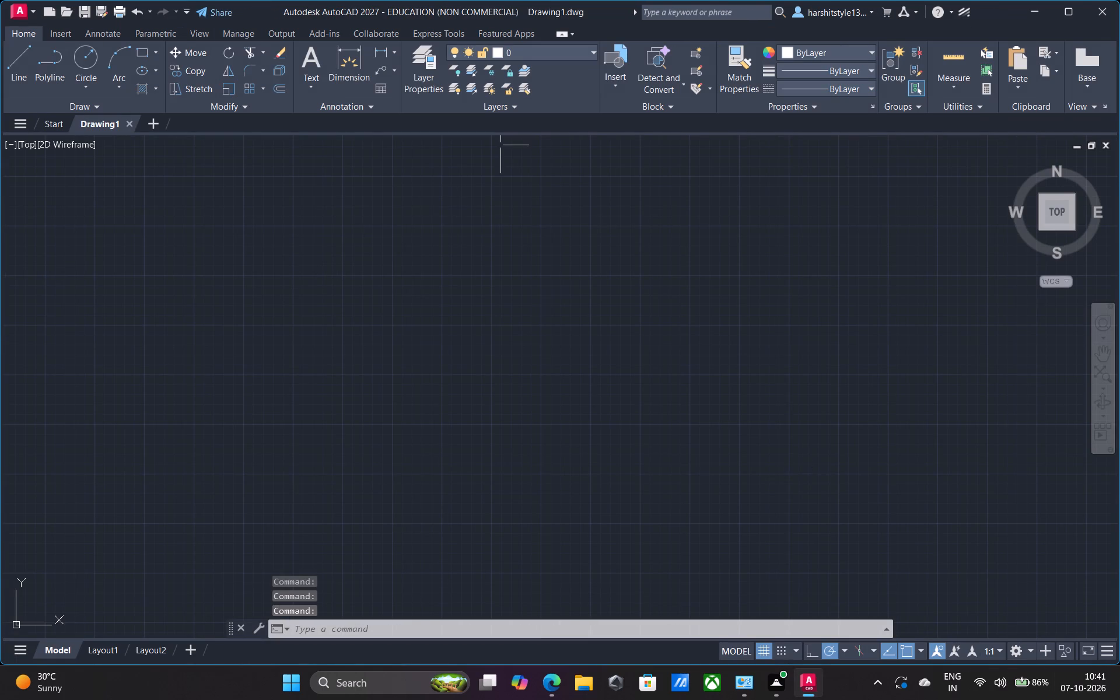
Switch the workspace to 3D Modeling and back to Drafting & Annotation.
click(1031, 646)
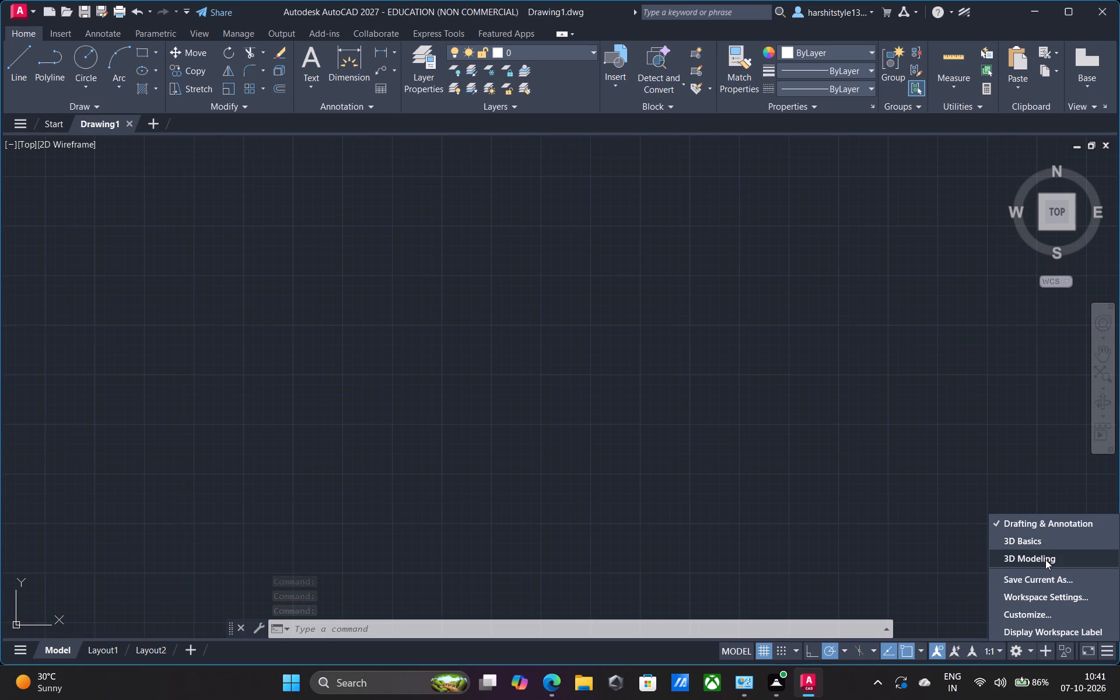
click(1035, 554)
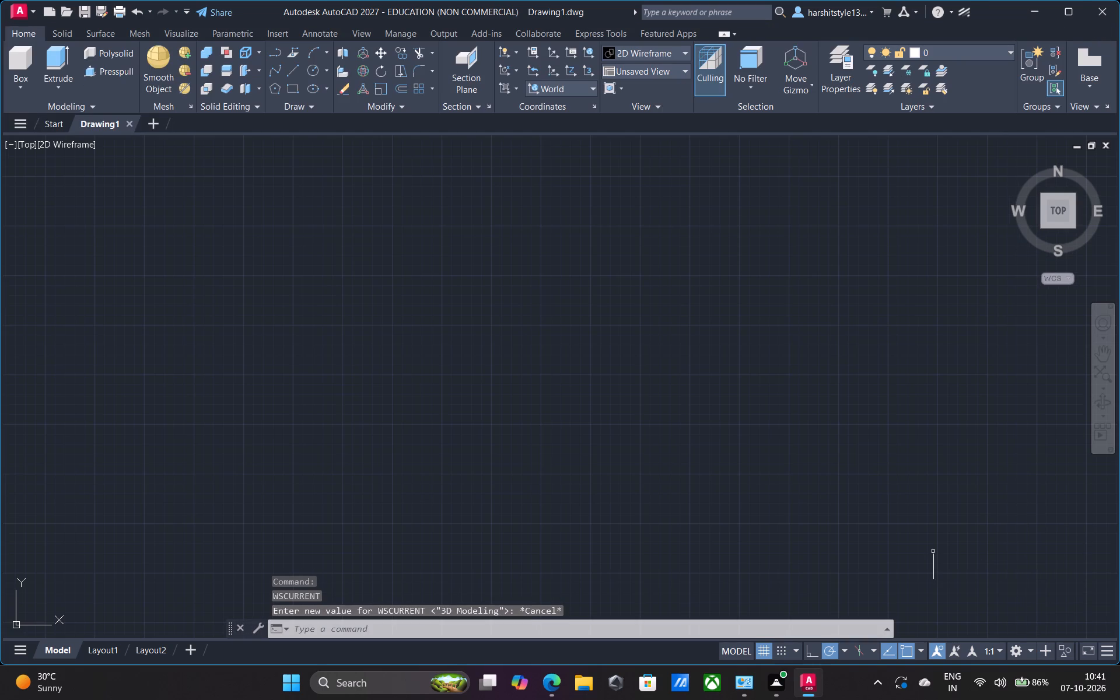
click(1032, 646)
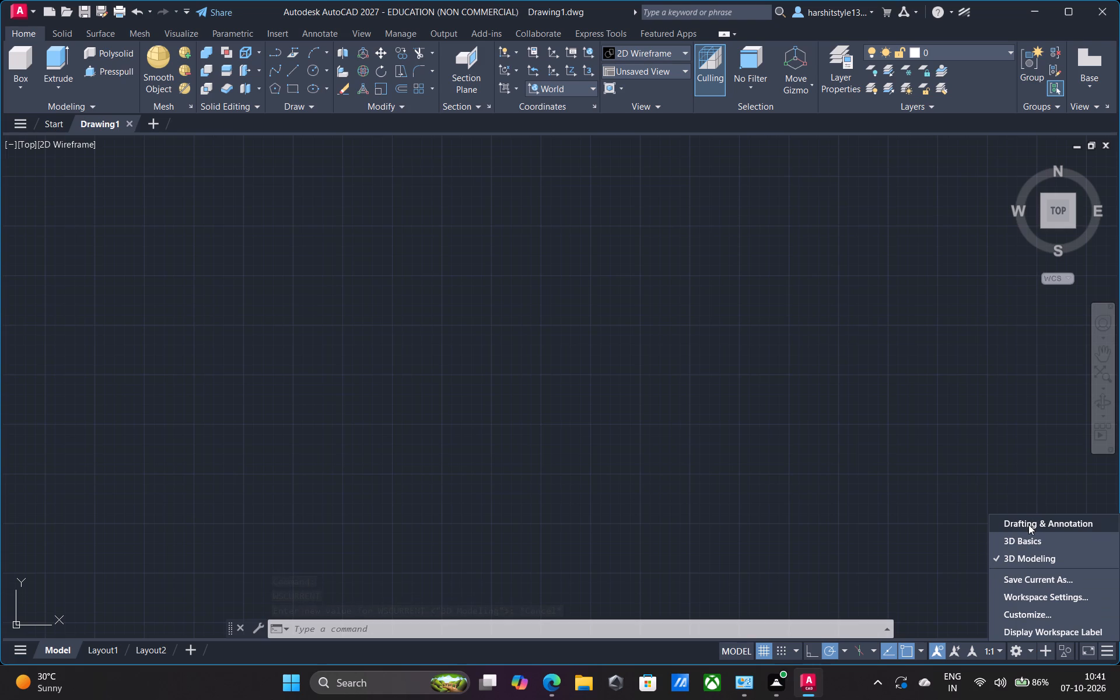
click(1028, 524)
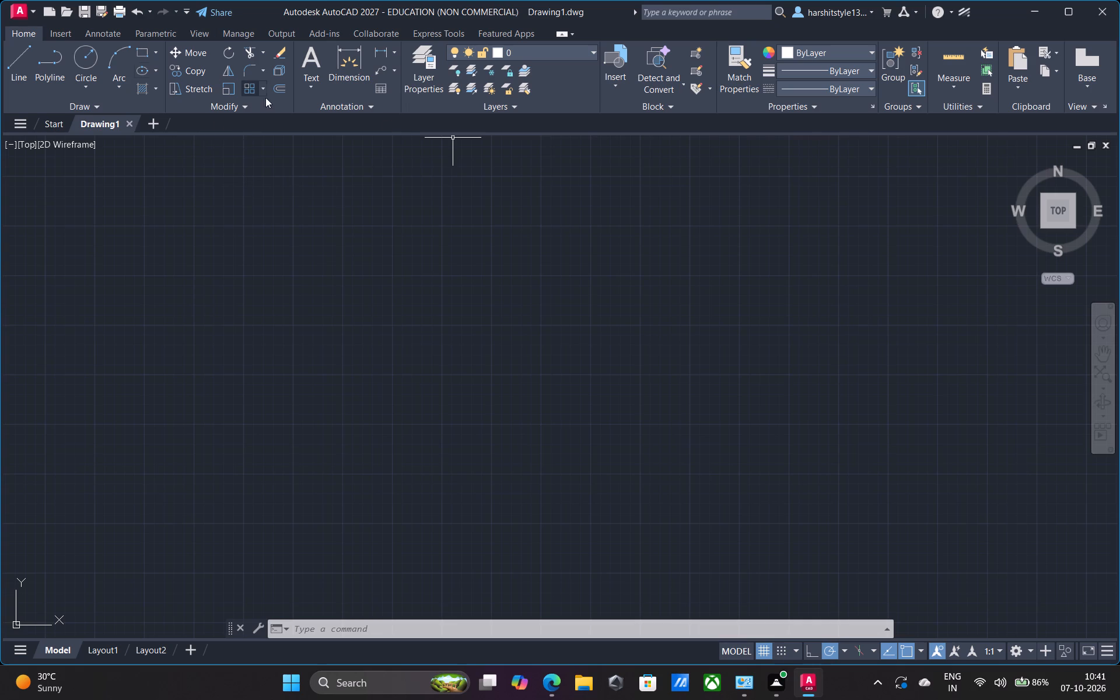
Draw a circle with a diameter of 70 in the middle of the drawing area.
click(80, 55)
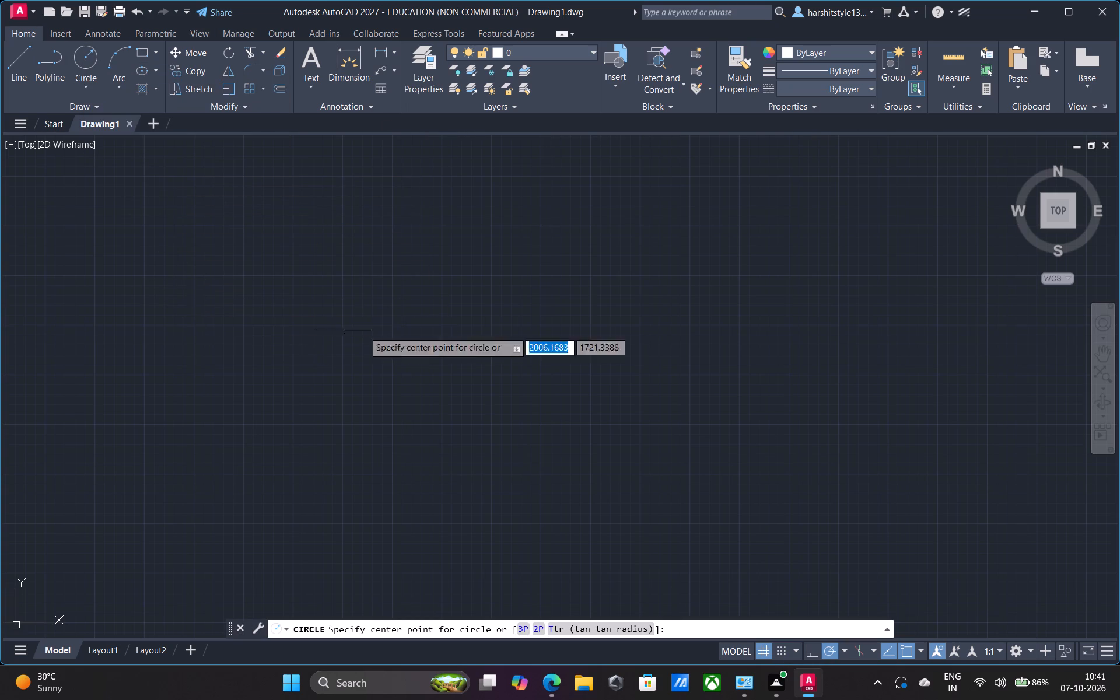
click(537, 355)
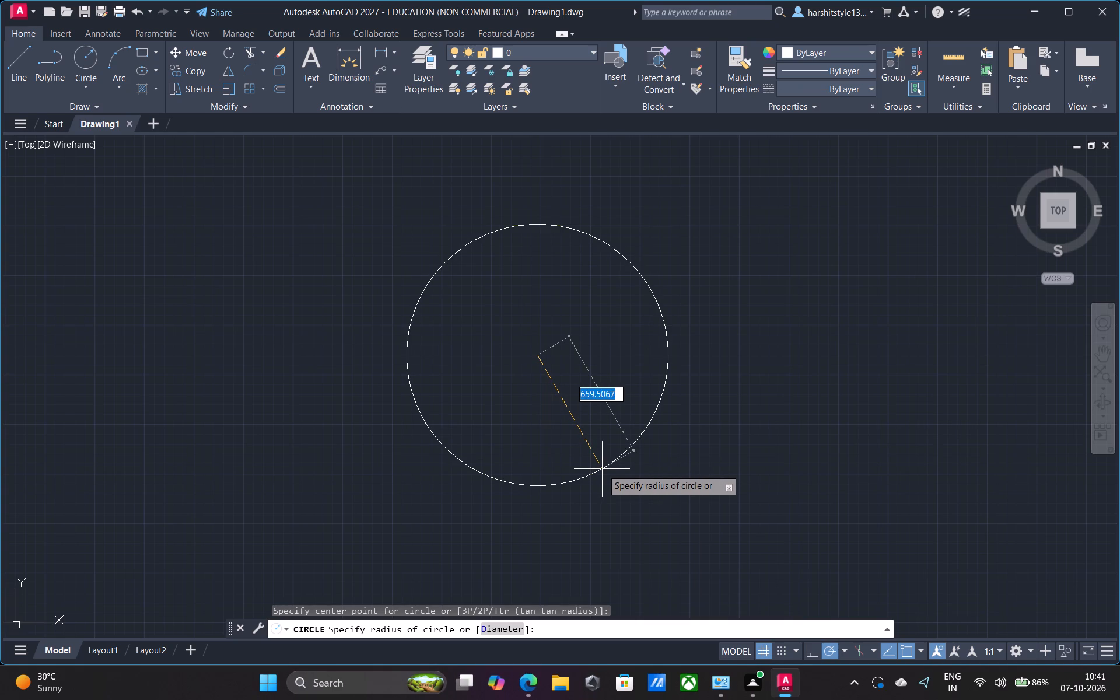
key(d)
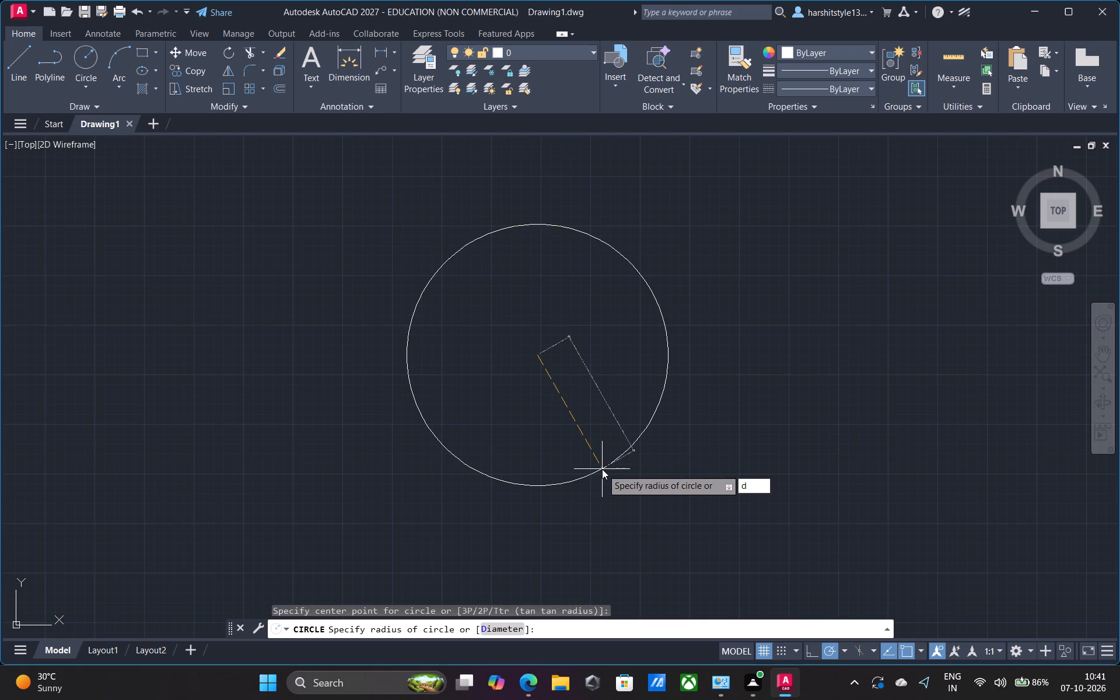
key(Return)
key(7)
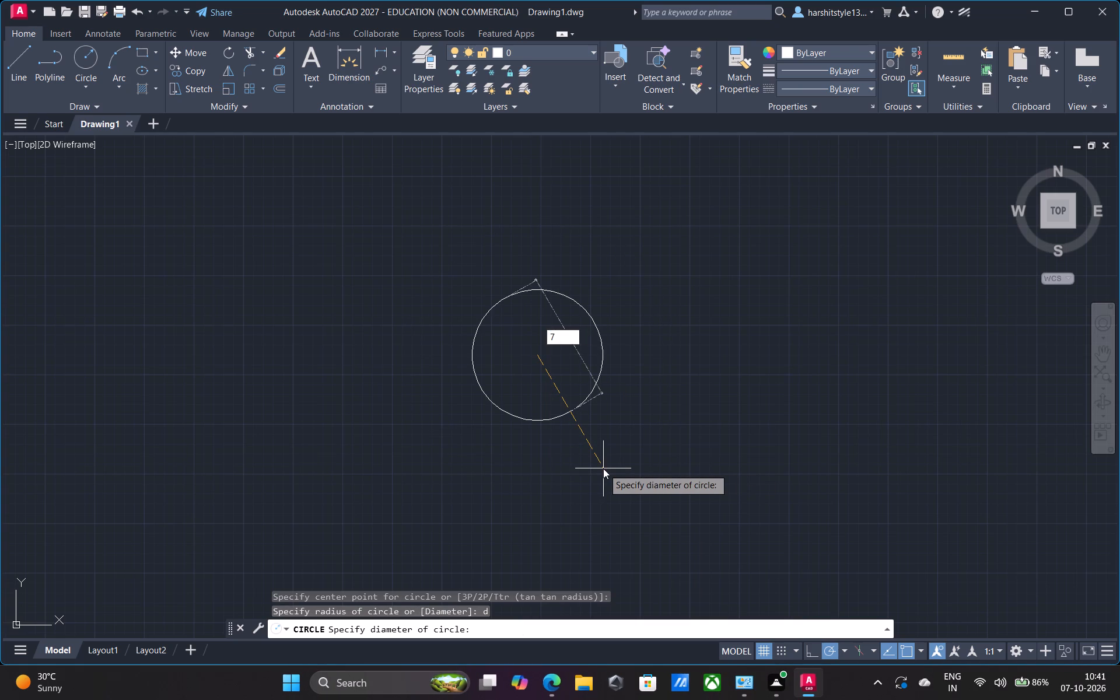
key(0)
key(Return)
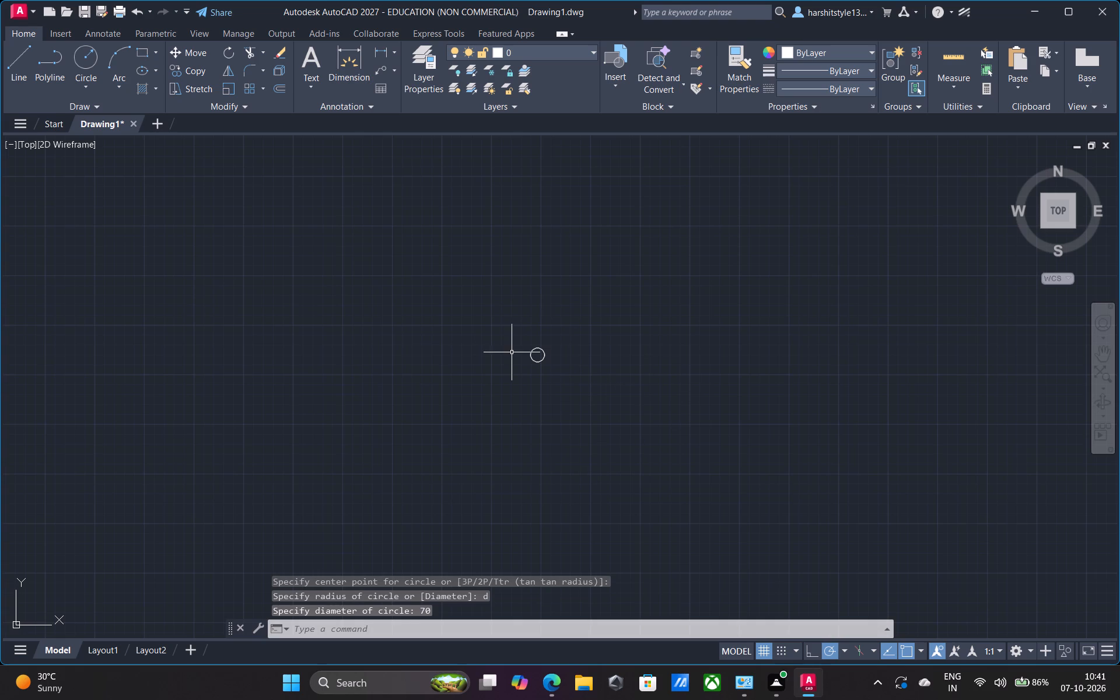
Draw a second circle with a diameter of 68, concentric with the 70-diameter circle.
scroll(533, 351, up, 7)
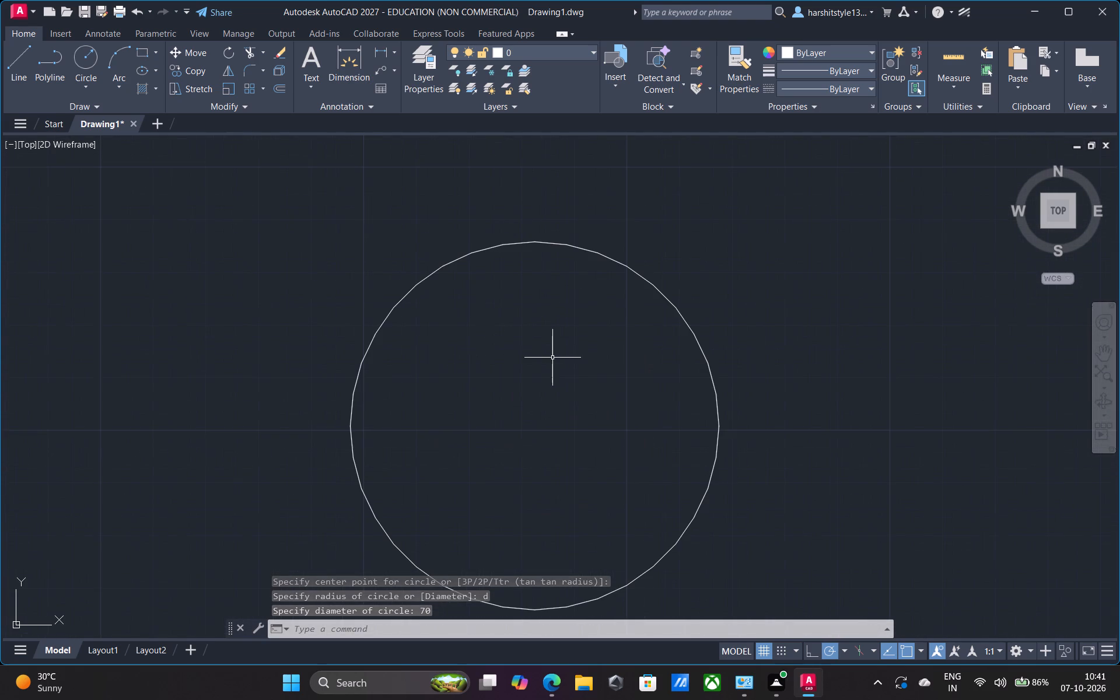
middle_drag(553, 397, 545, 367)
scroll(545, 367, down, 1)
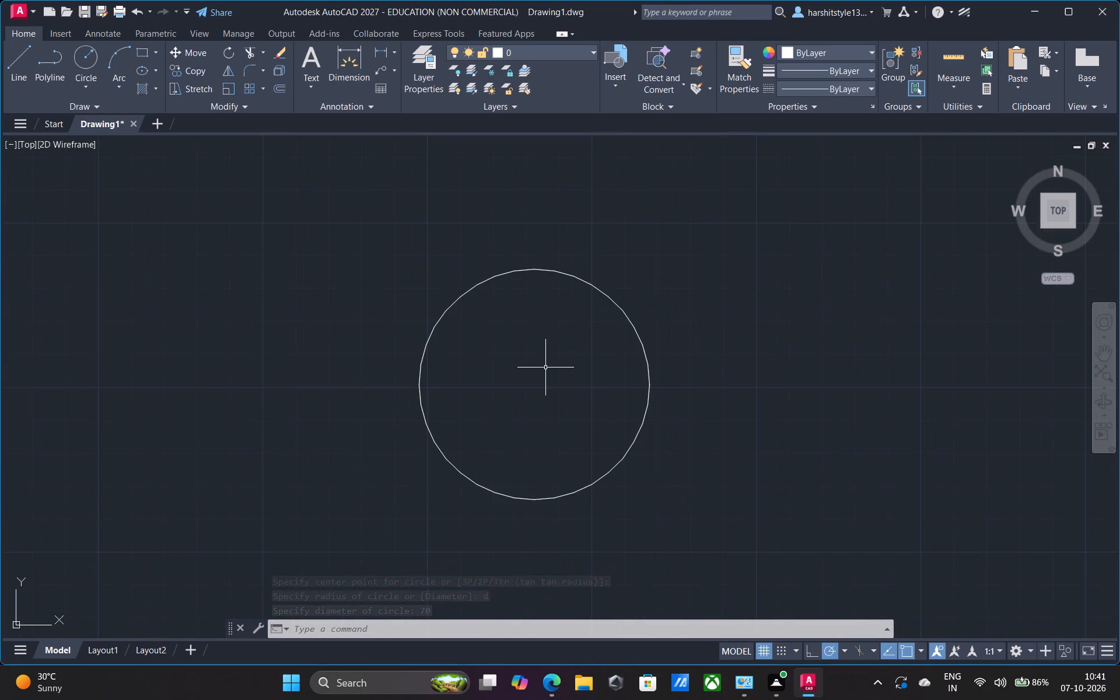
key(space)
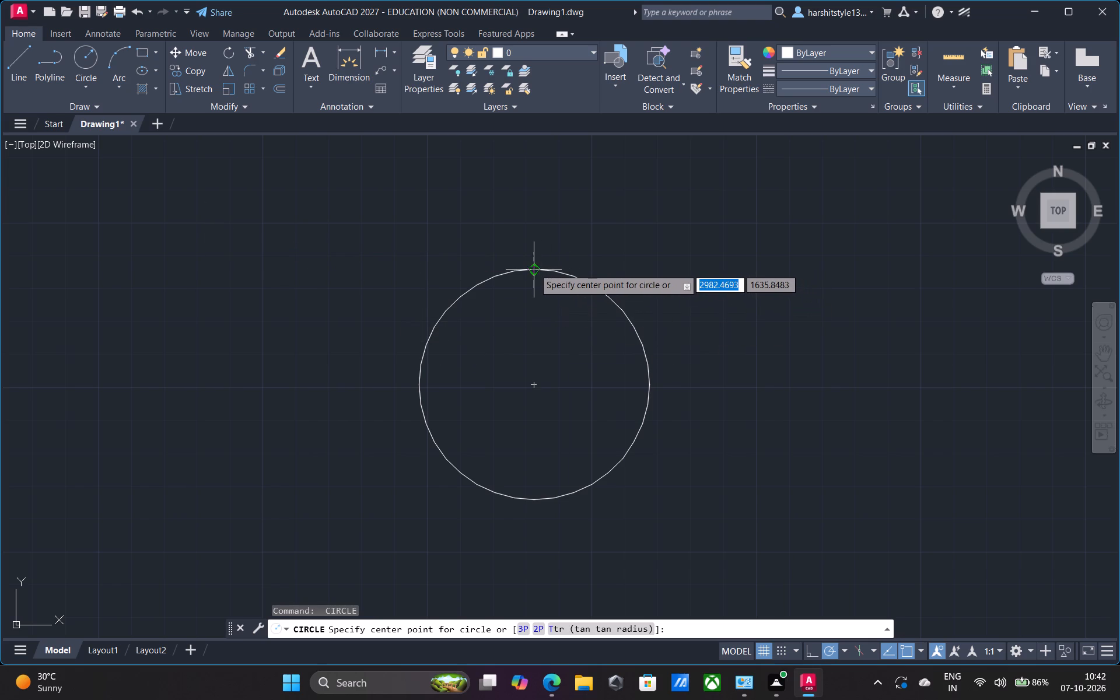
click(533, 387)
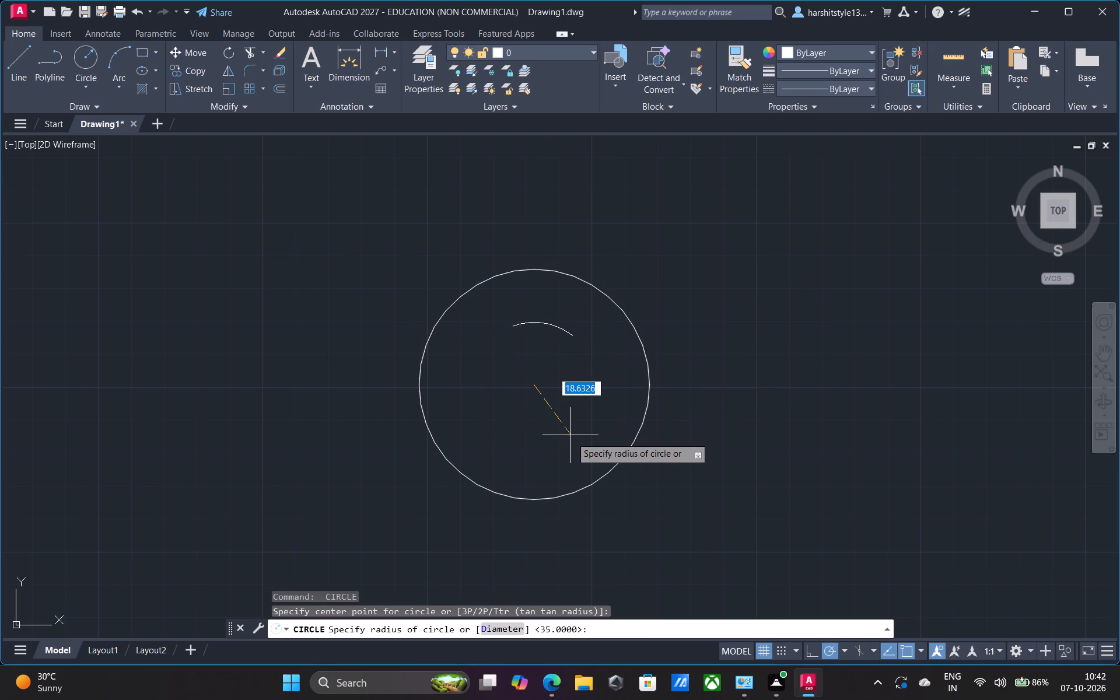
key(d)
key(Return)
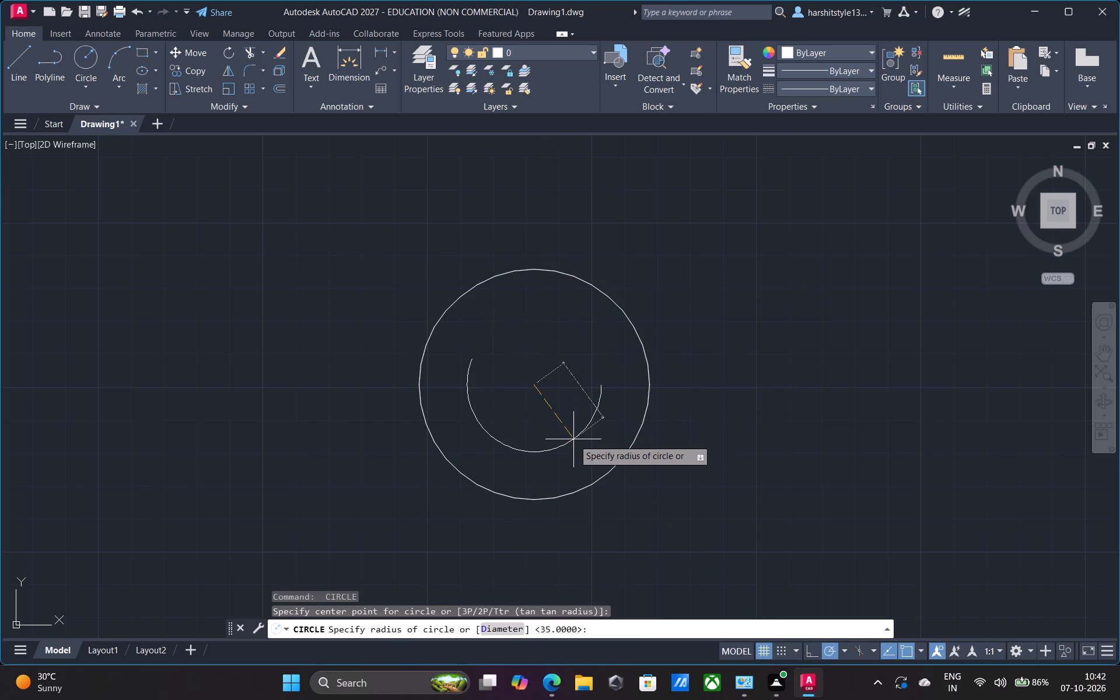
text(68)
key(Return)
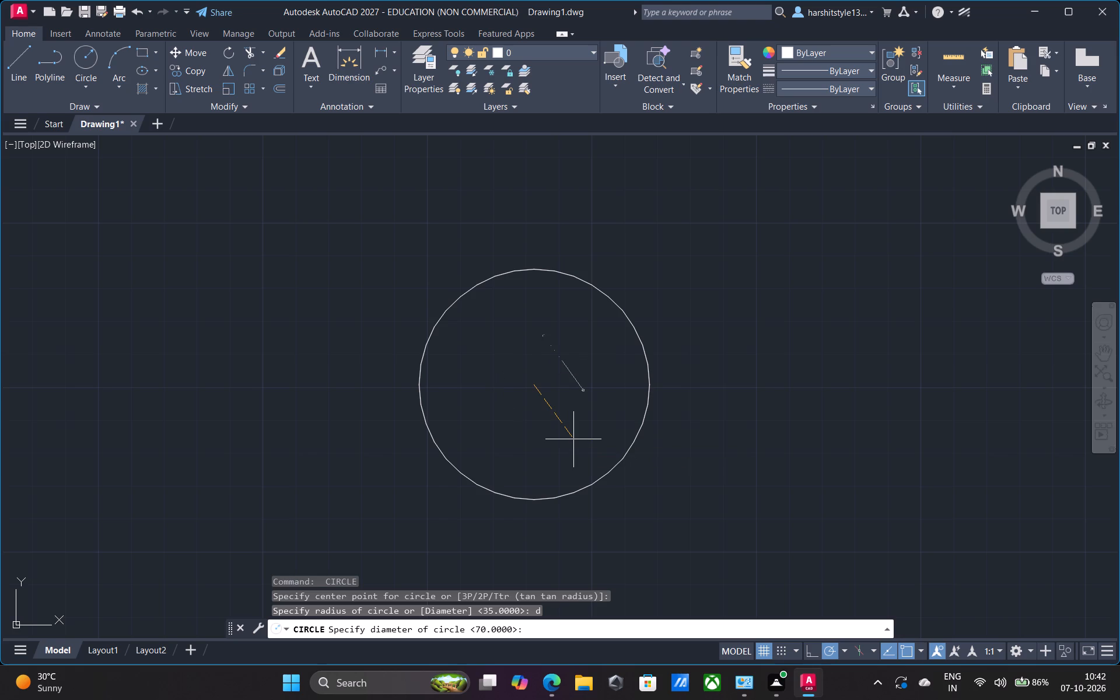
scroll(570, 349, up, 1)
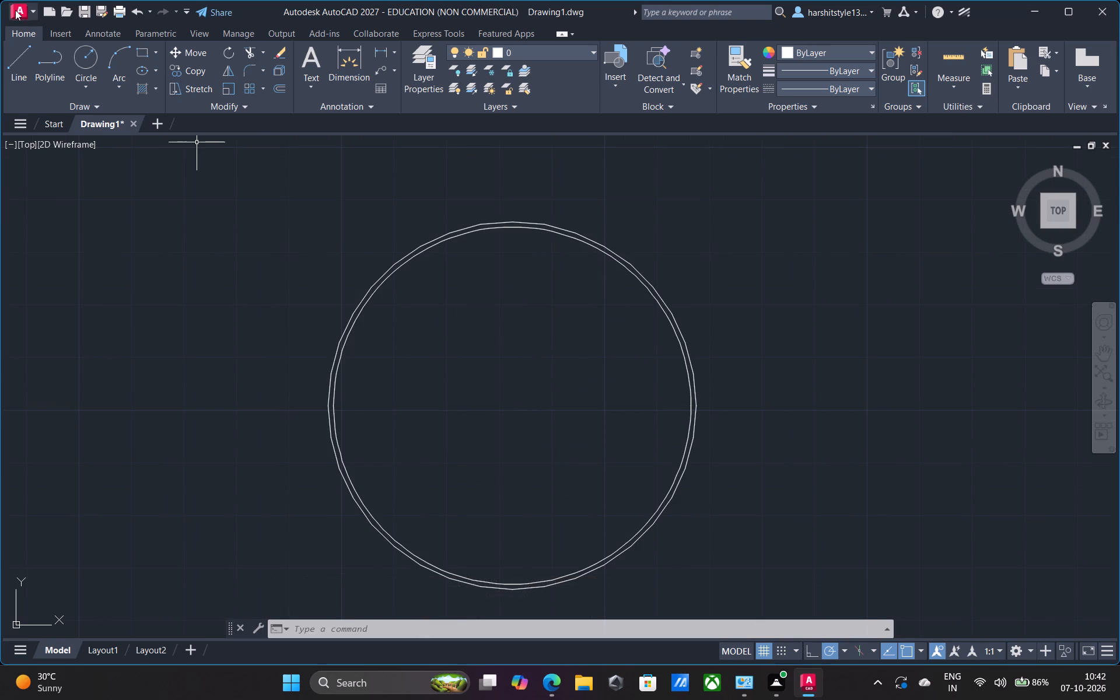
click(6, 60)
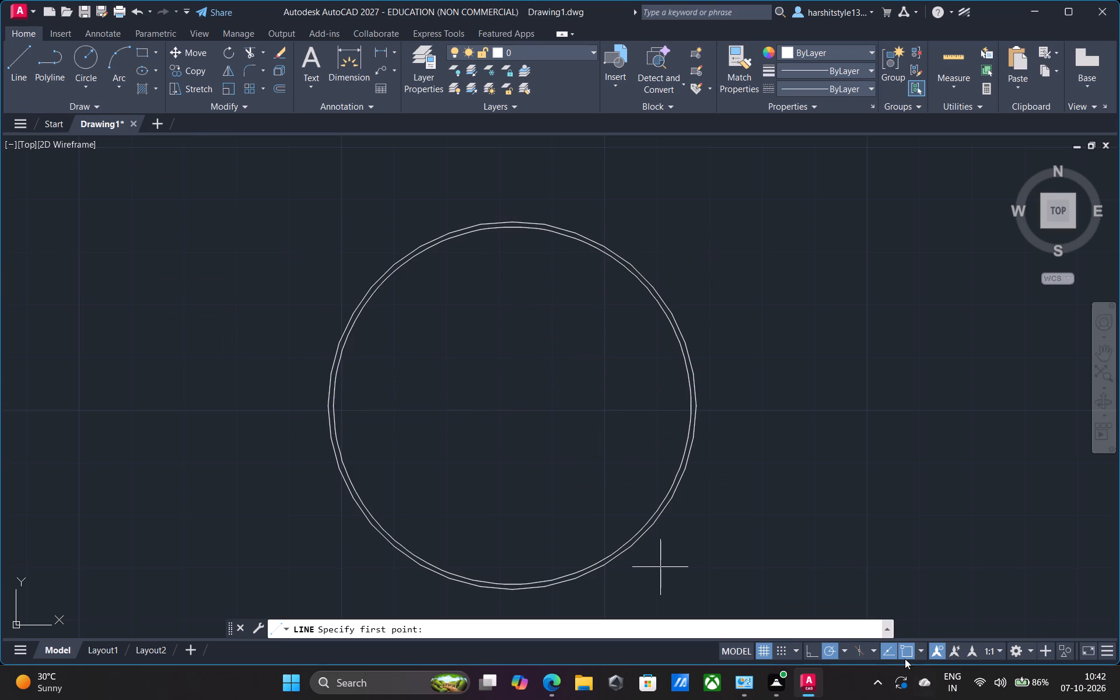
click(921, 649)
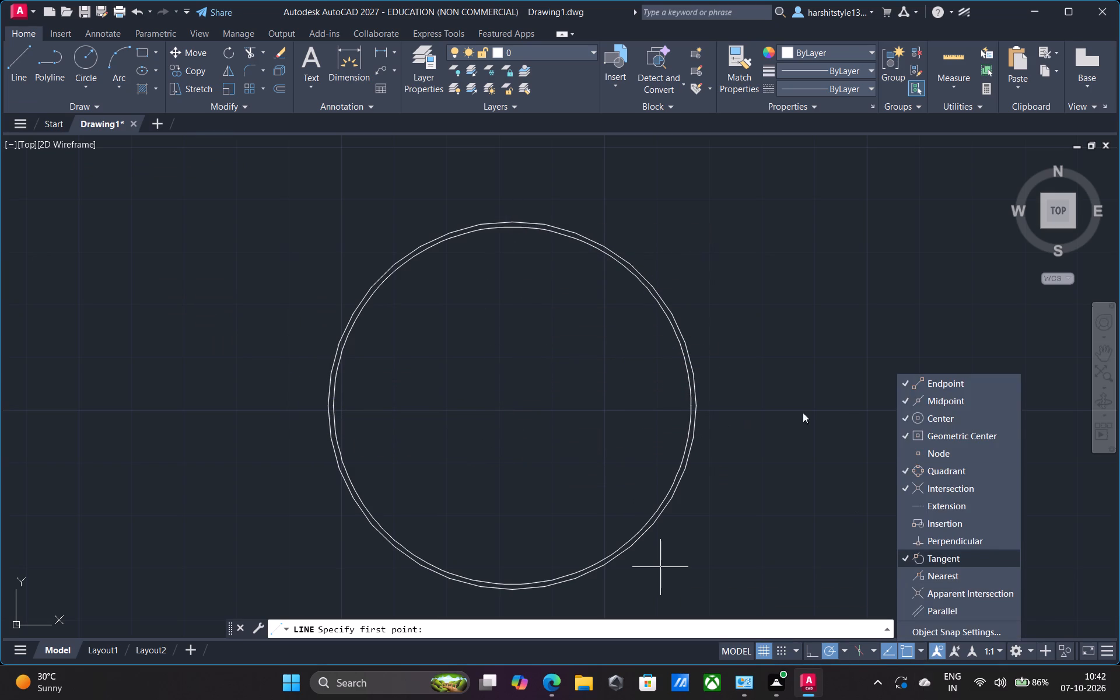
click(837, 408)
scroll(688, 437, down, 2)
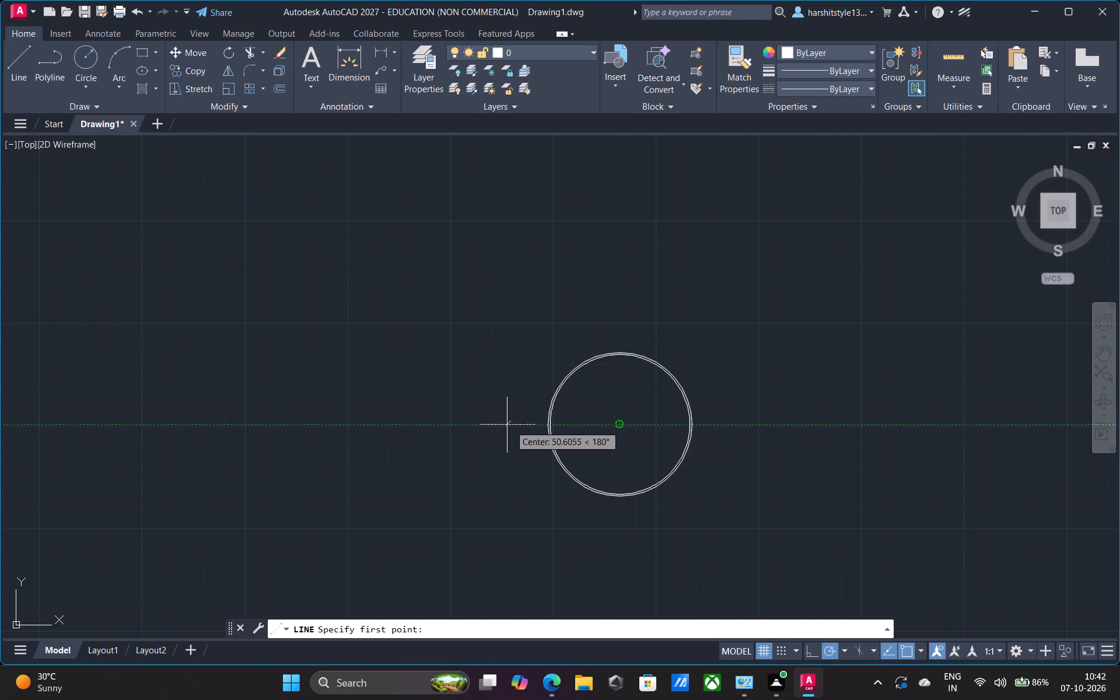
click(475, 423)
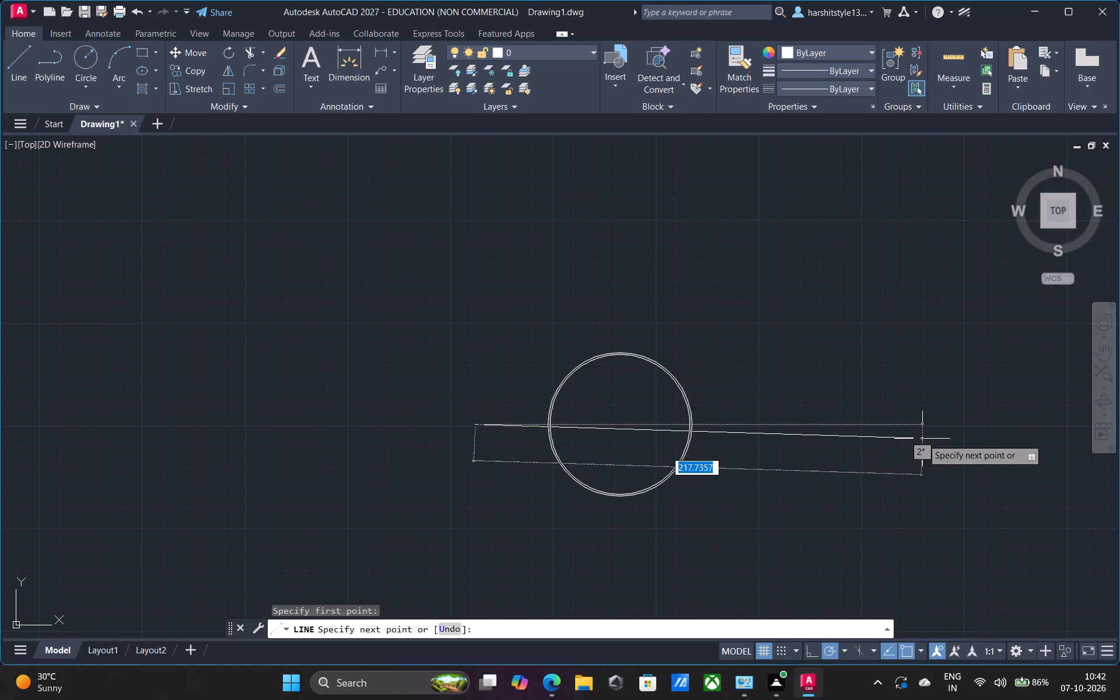
Turn on ortho and draw a vertical line through the circles' centre, from about 39 above the top quadrant to below the circles.
key(F8)
key(Return)
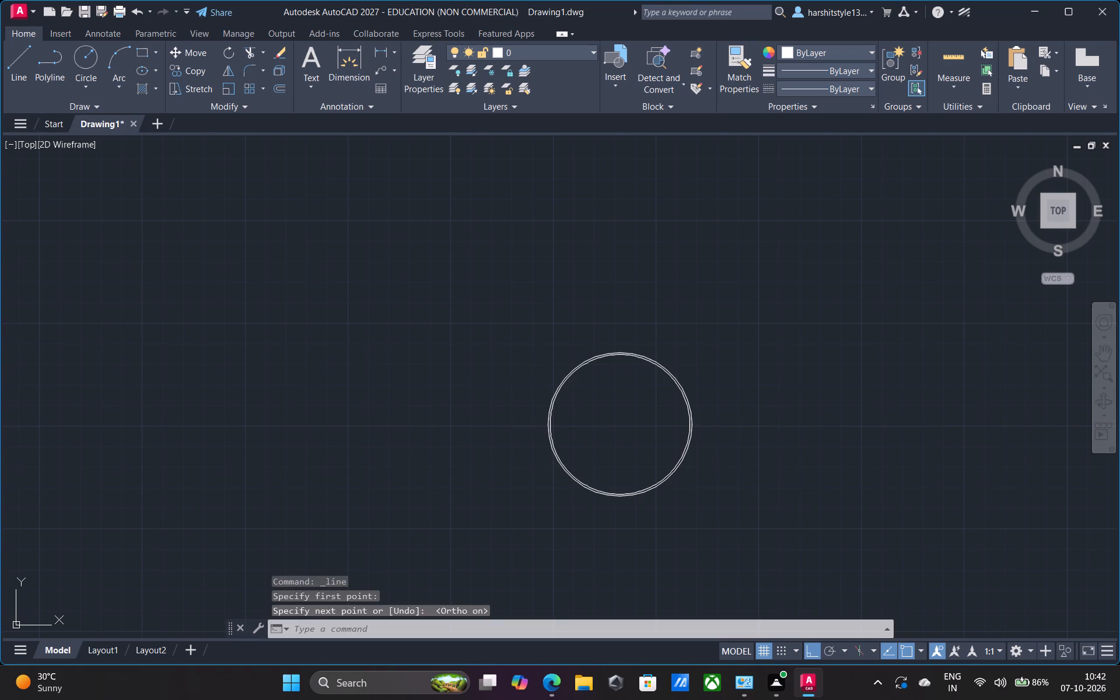
click(13, 65)
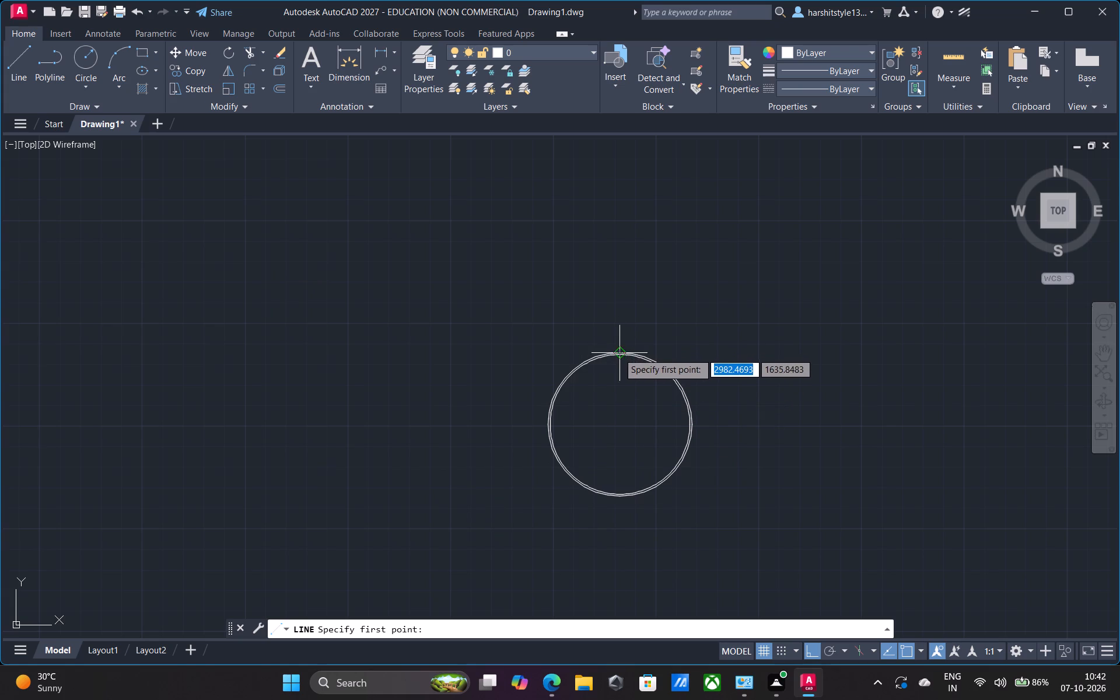
click(620, 271)
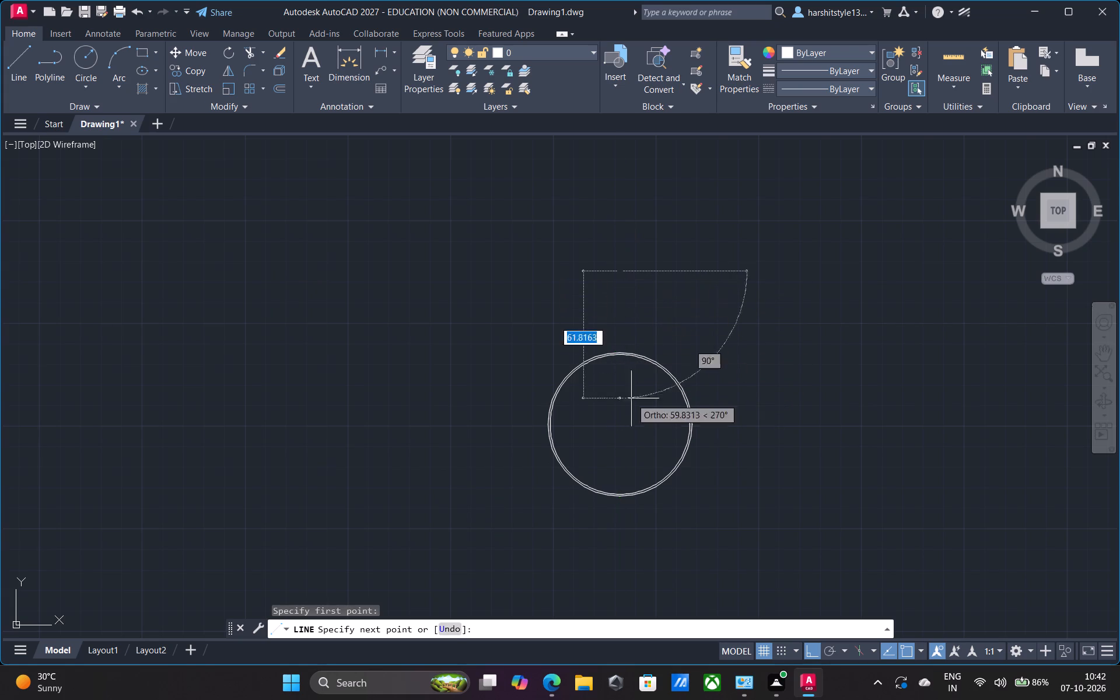
click(635, 566)
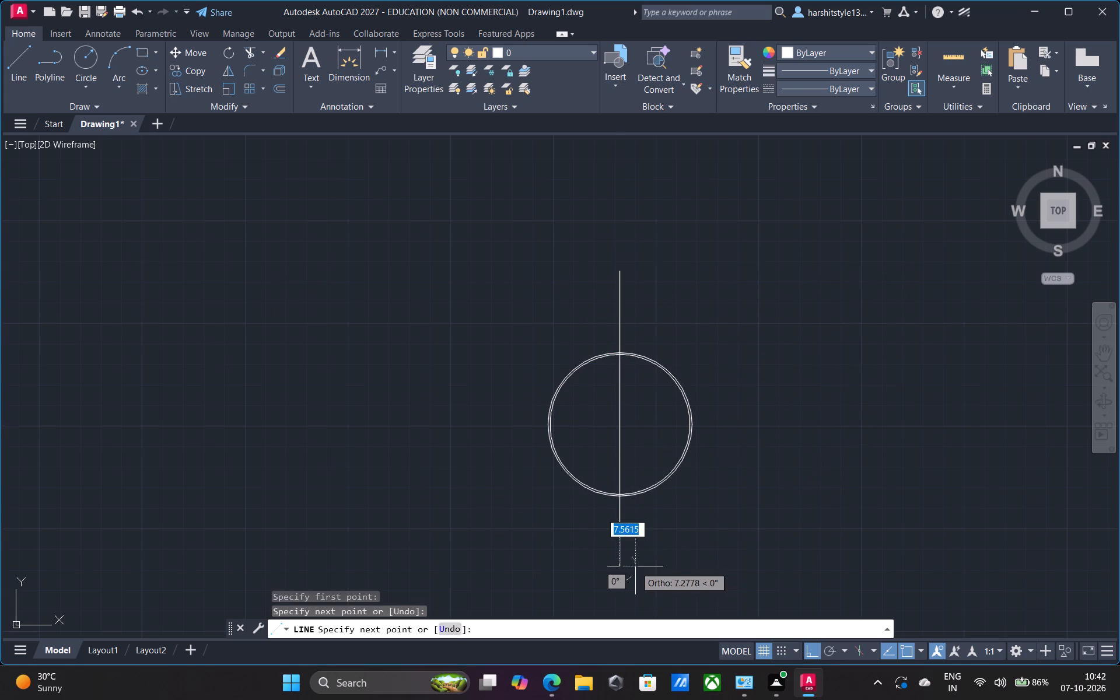
key(Return)
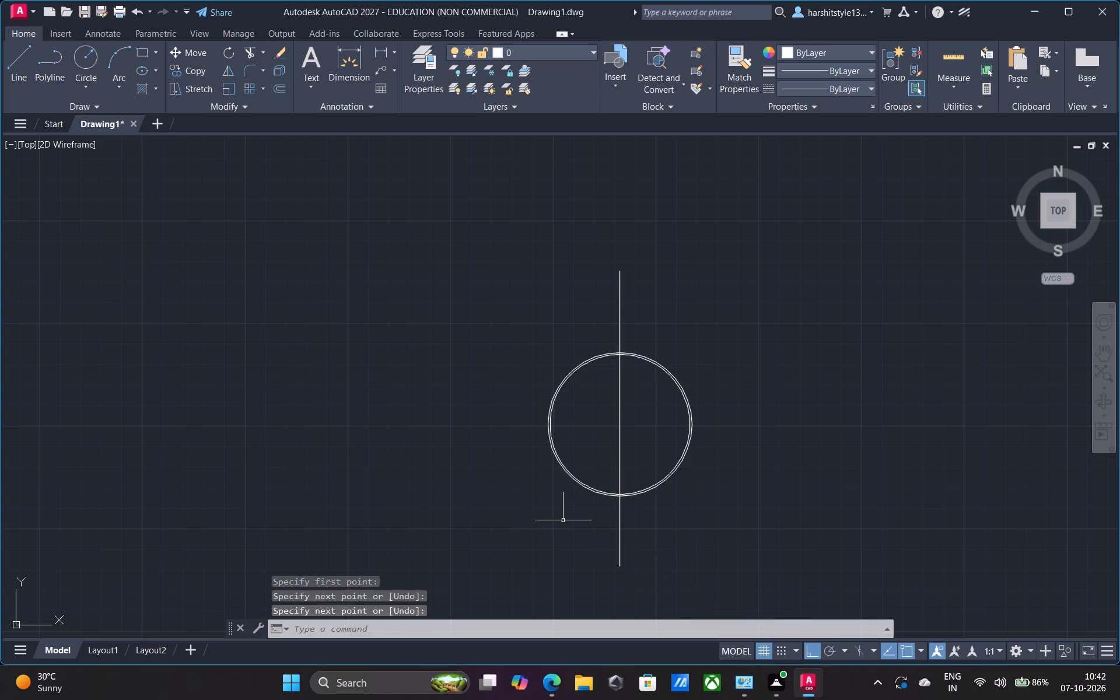
Draw a horizontal line through the circles' centre, from about 50 outside the left quadrant to well beyond the right side.
key(space)
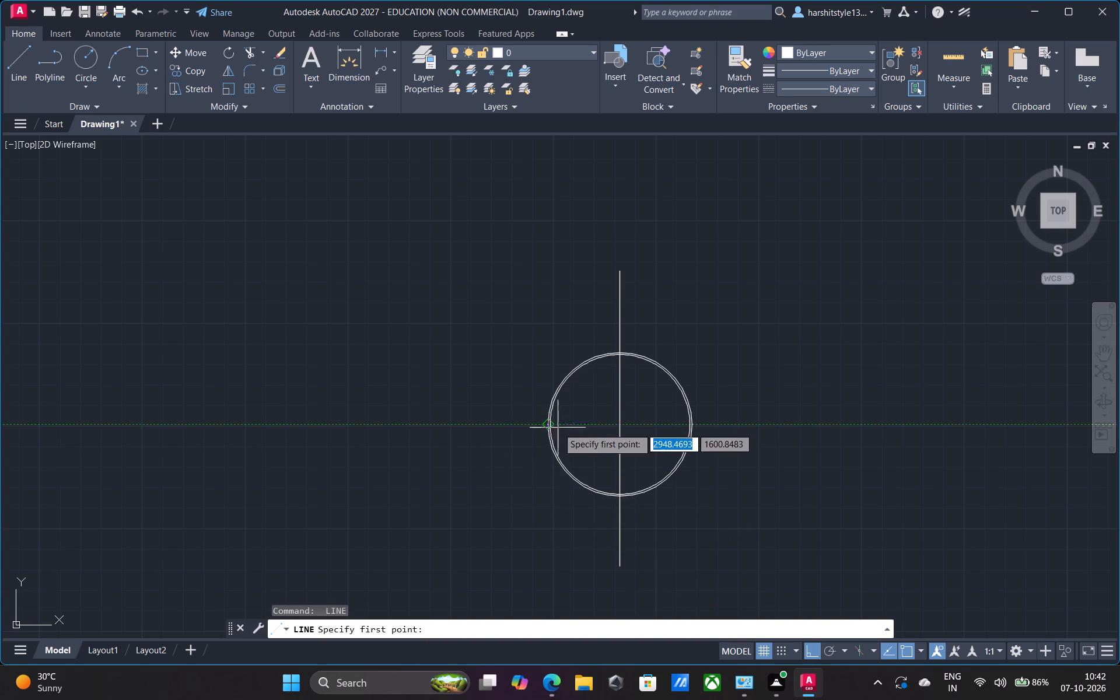
click(445, 423)
click(826, 424)
key(space)
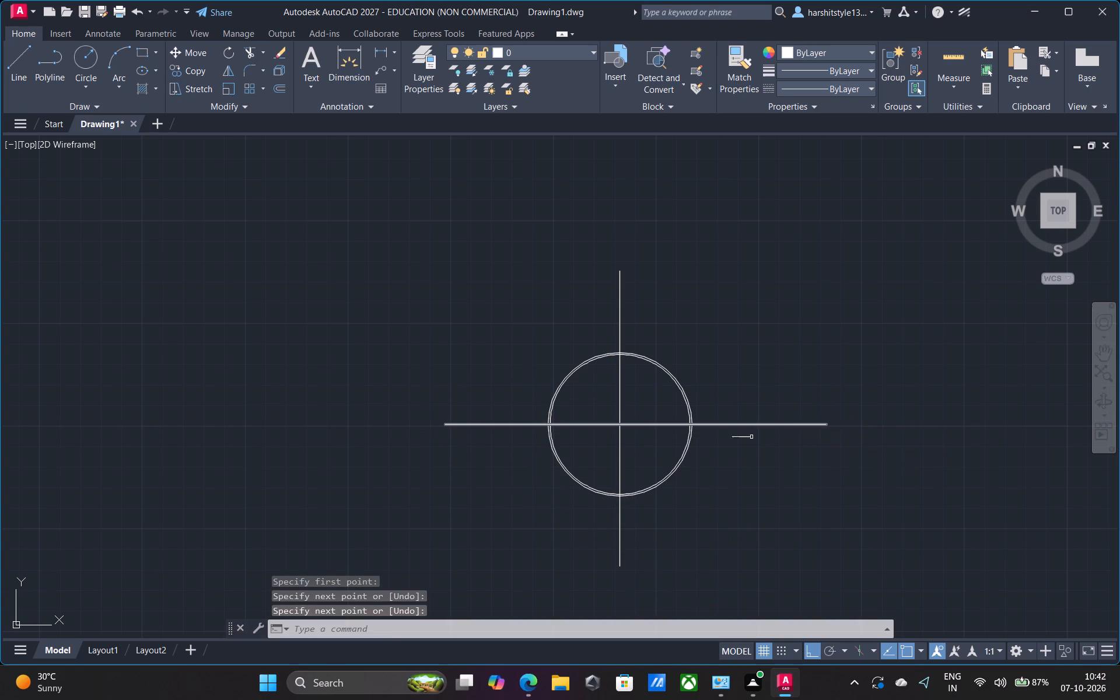
Turn off ortho and draw a line about 51 long from the circles' centre at 15° above the horizontal line.
scroll(746, 437, up, 3)
scroll(429, 331, up, 1)
middle_drag(353, 341, 532, 323)
key(F8)
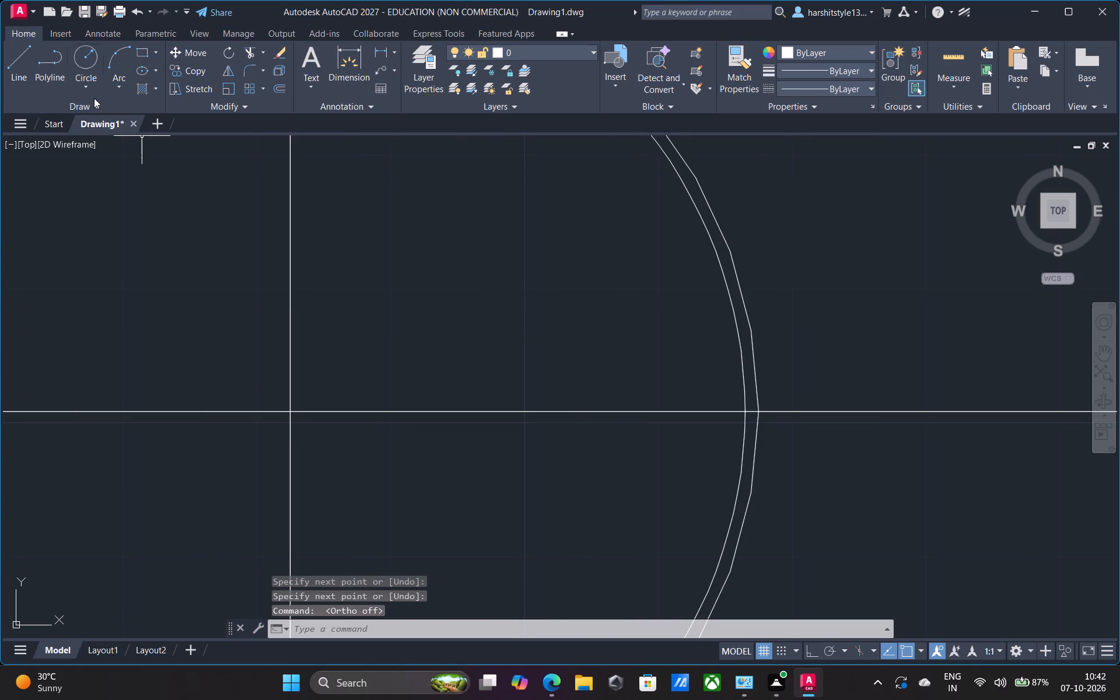
click(19, 60)
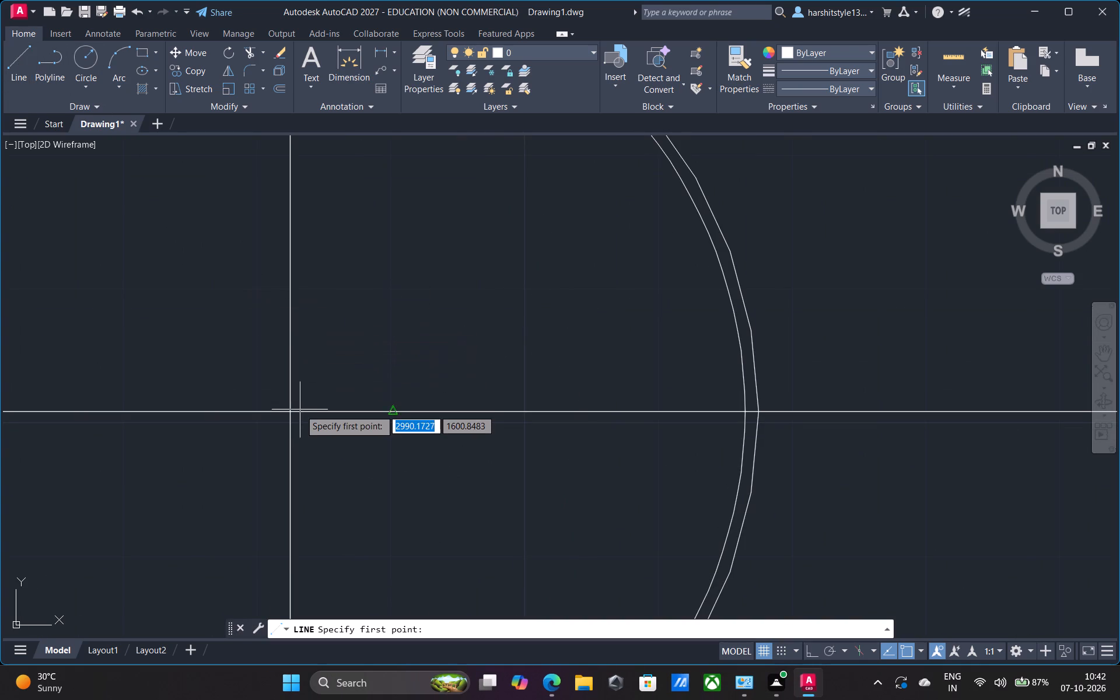
click(291, 410)
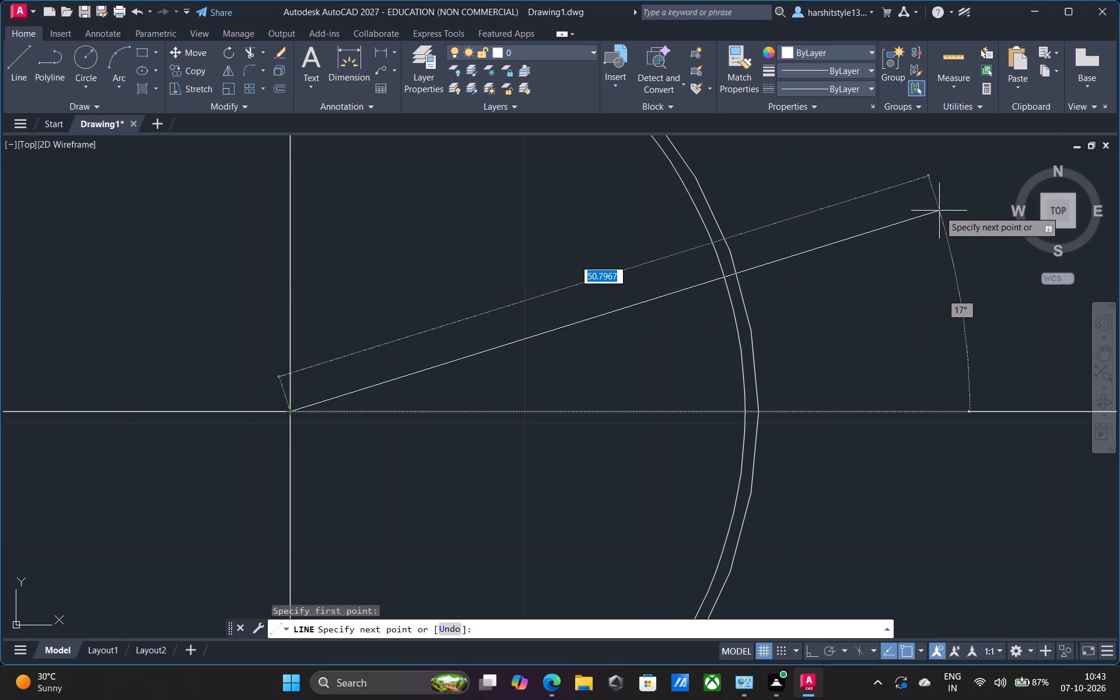
key(Tab)
text(15)
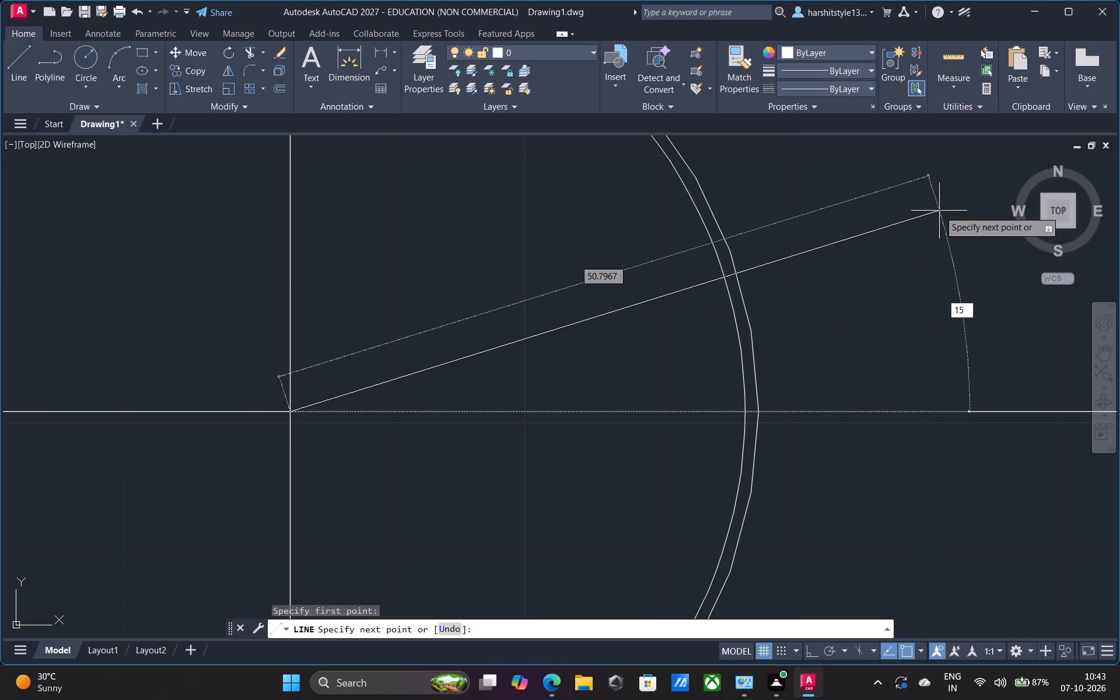
key(Return)
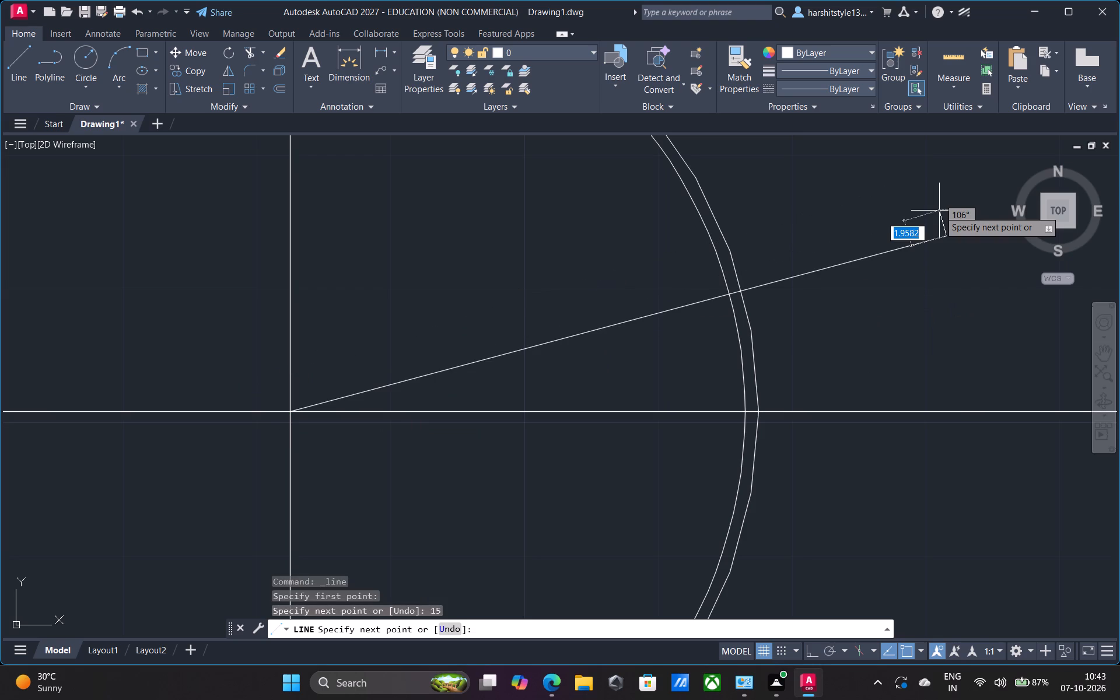
key(Return)
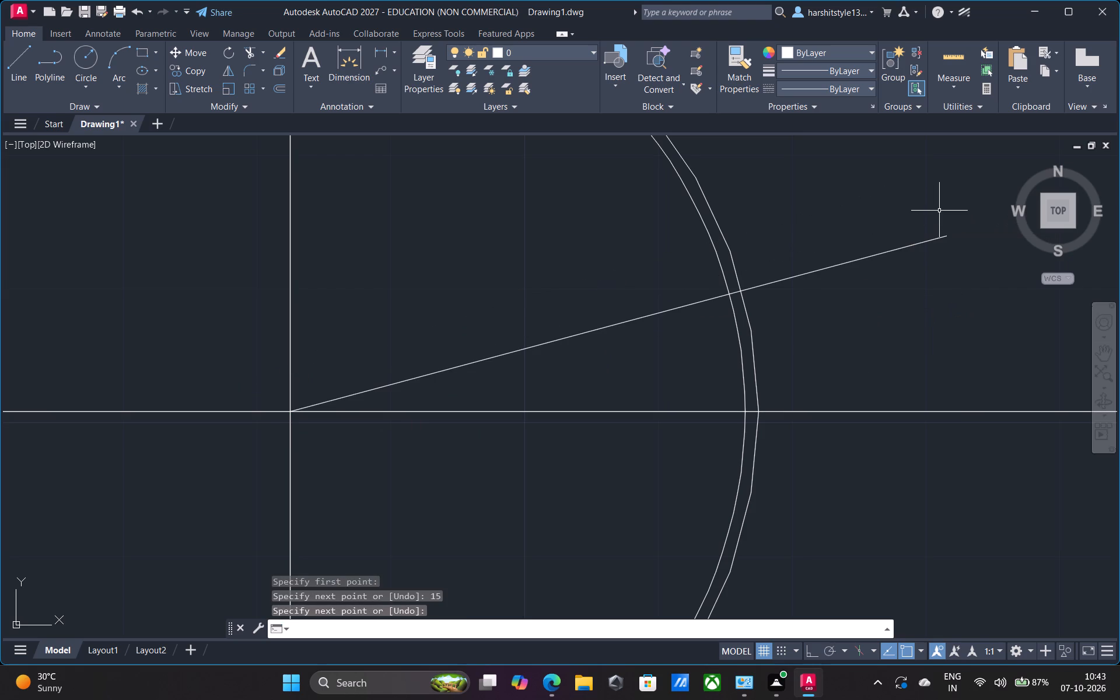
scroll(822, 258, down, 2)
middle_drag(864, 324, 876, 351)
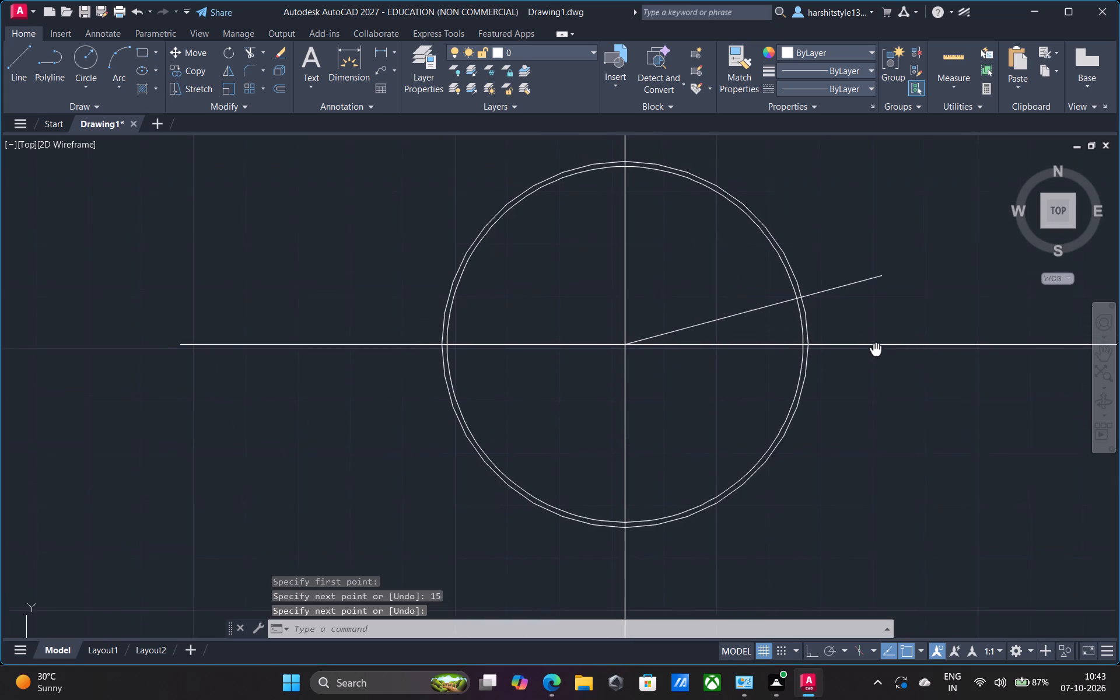
Draw a line about 9 long from where the 15° line crosses the 68-diameter circle to the 70-diameter circle's right quadrant.
middle_drag(876, 351, 884, 380)
scroll(874, 324, up, 1)
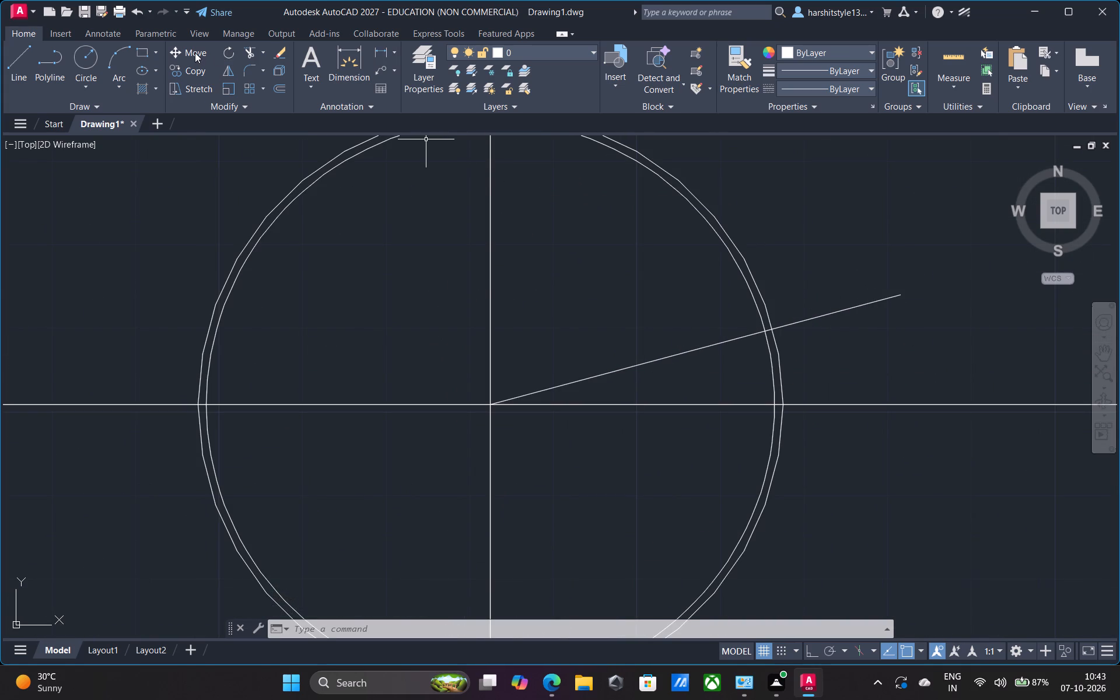
click(245, 53)
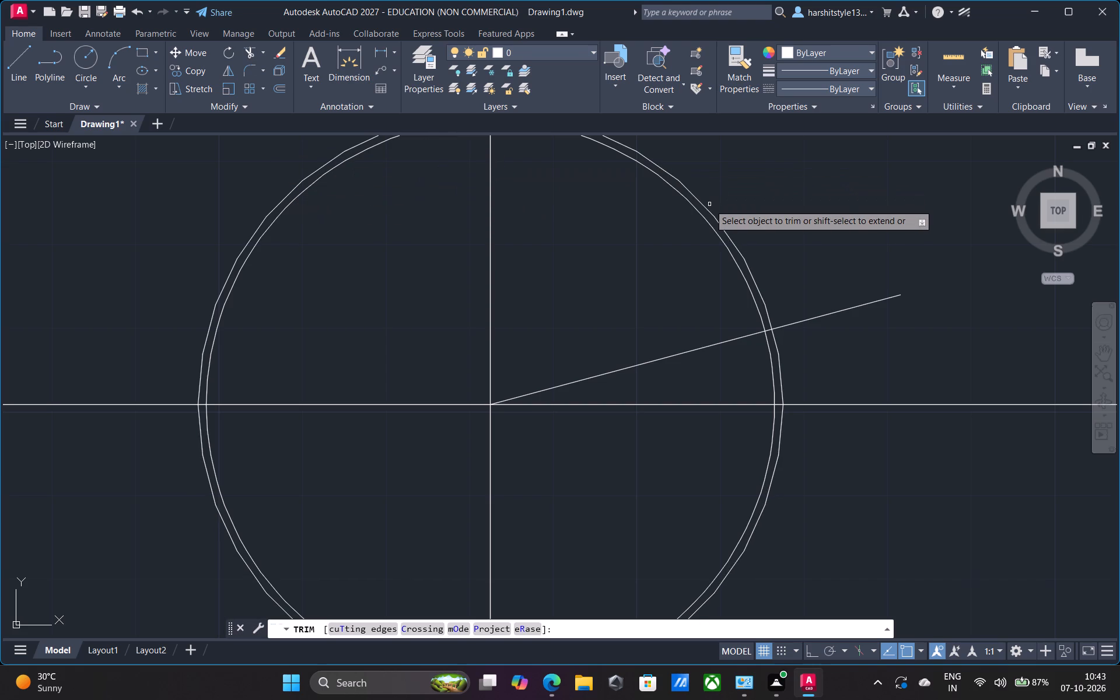
scroll(811, 289, up, 1)
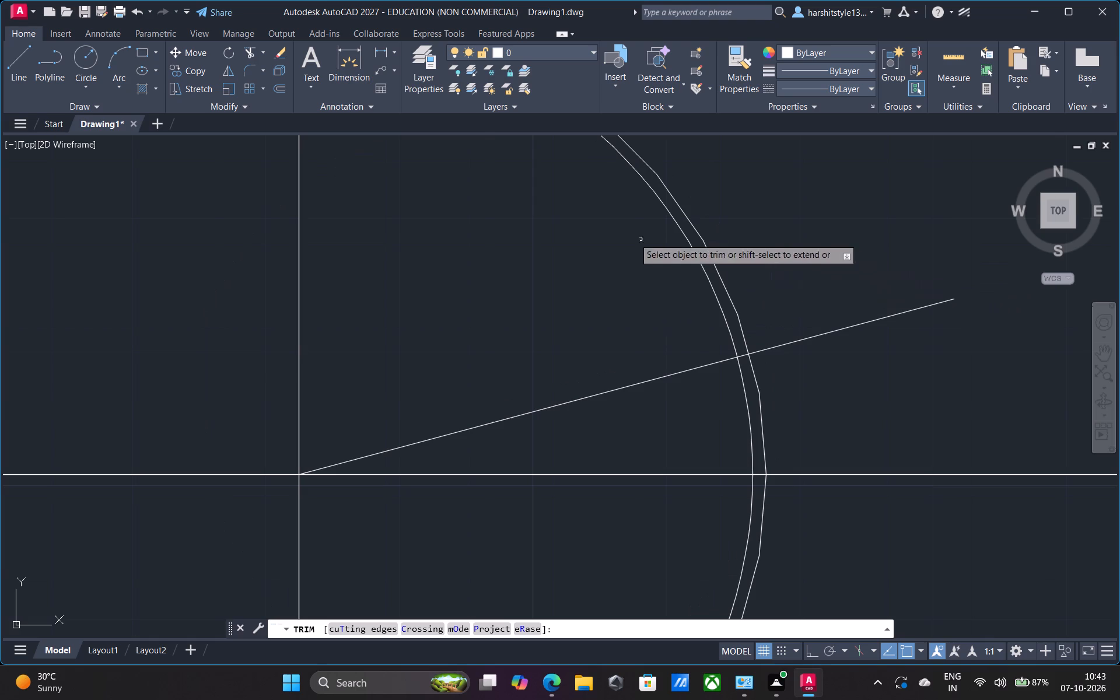
click(15, 60)
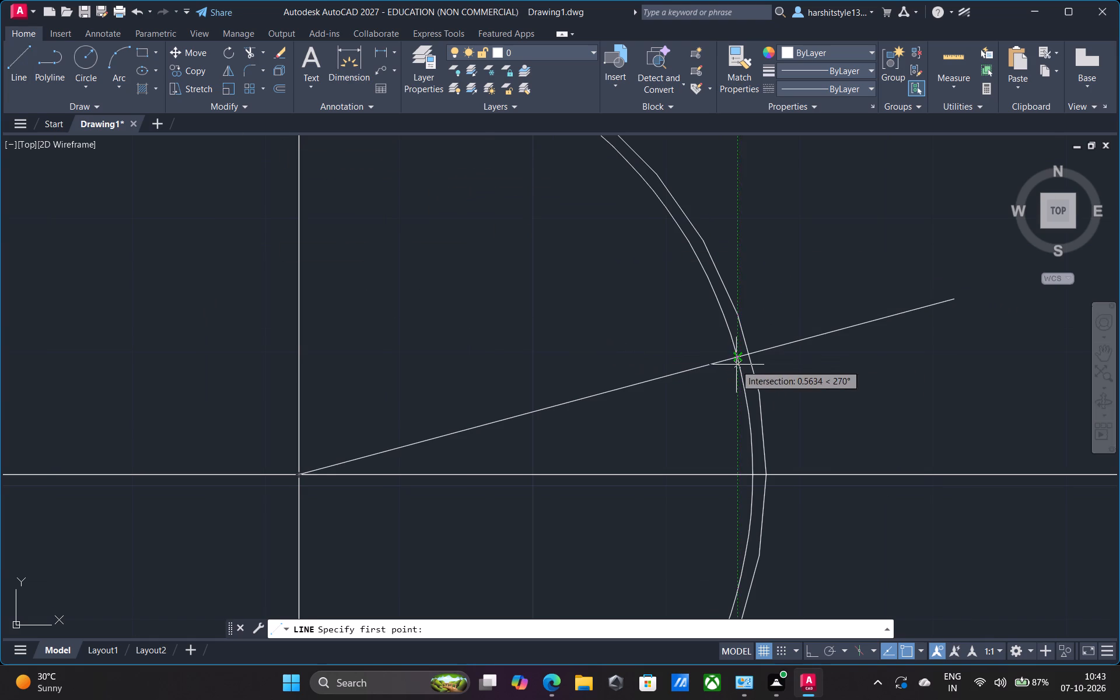
click(737, 359)
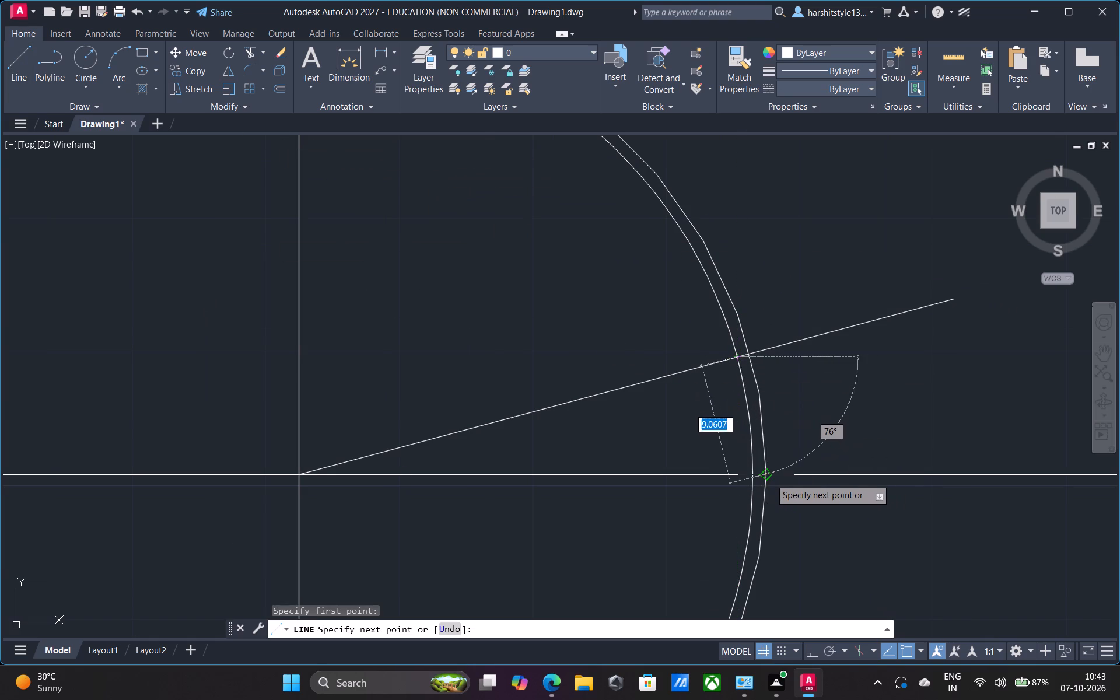
click(767, 478)
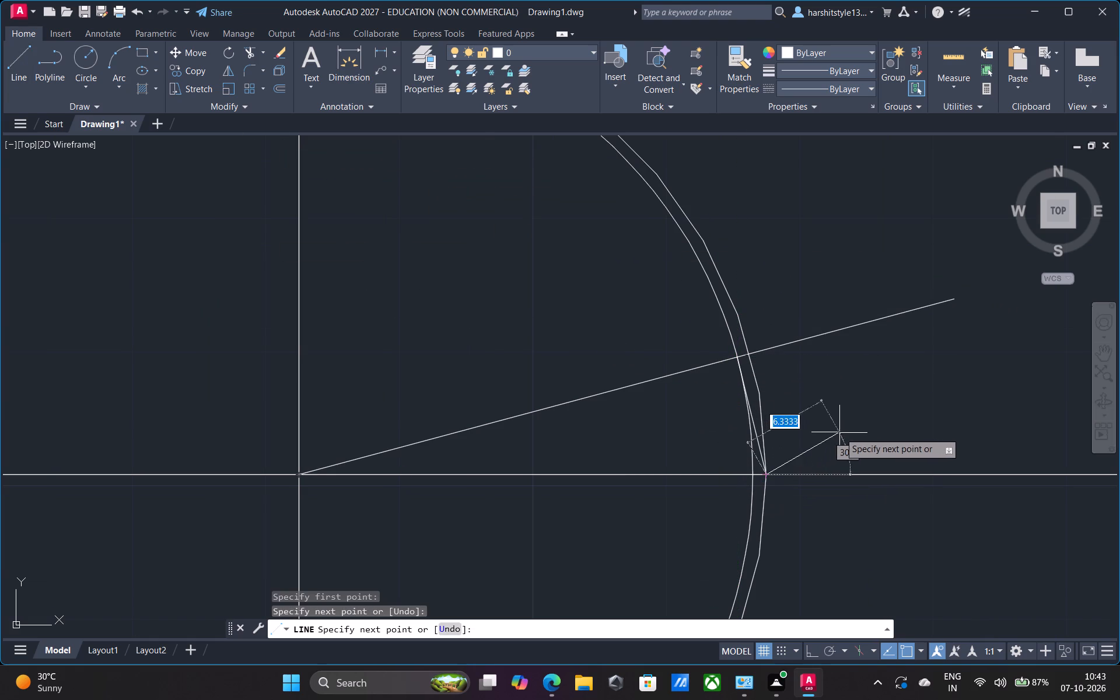
key(Return)
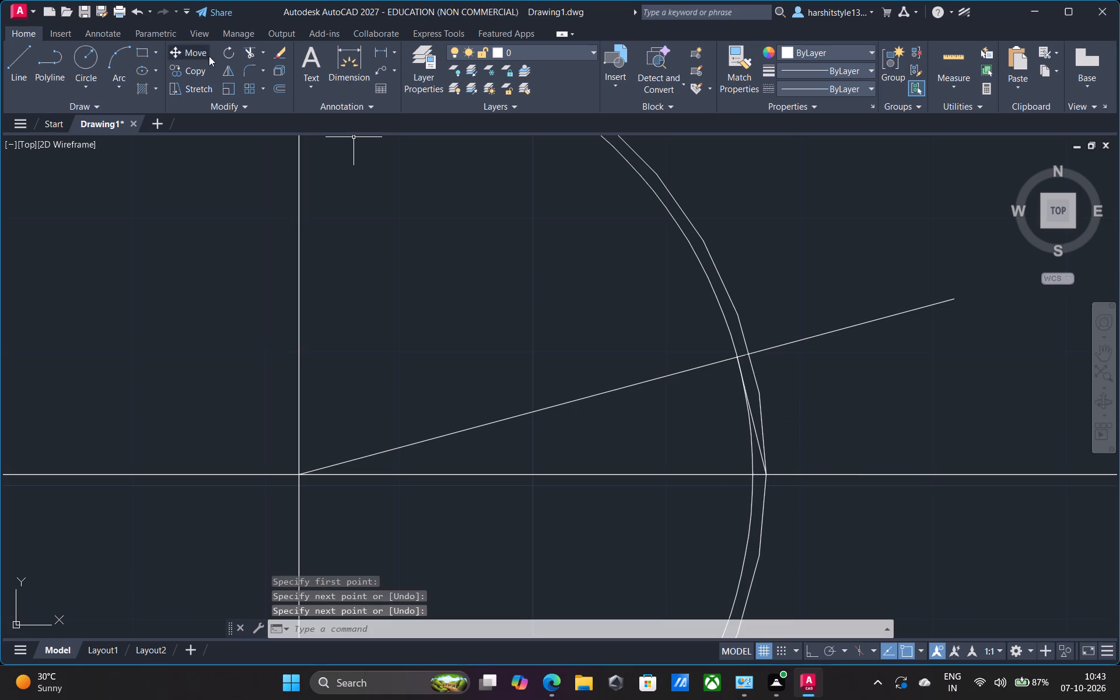
Trim the 70-diameter circle's upper-right arcs on both sides of the 15° line, from the vertical line to the horizontal line.
click(253, 47)
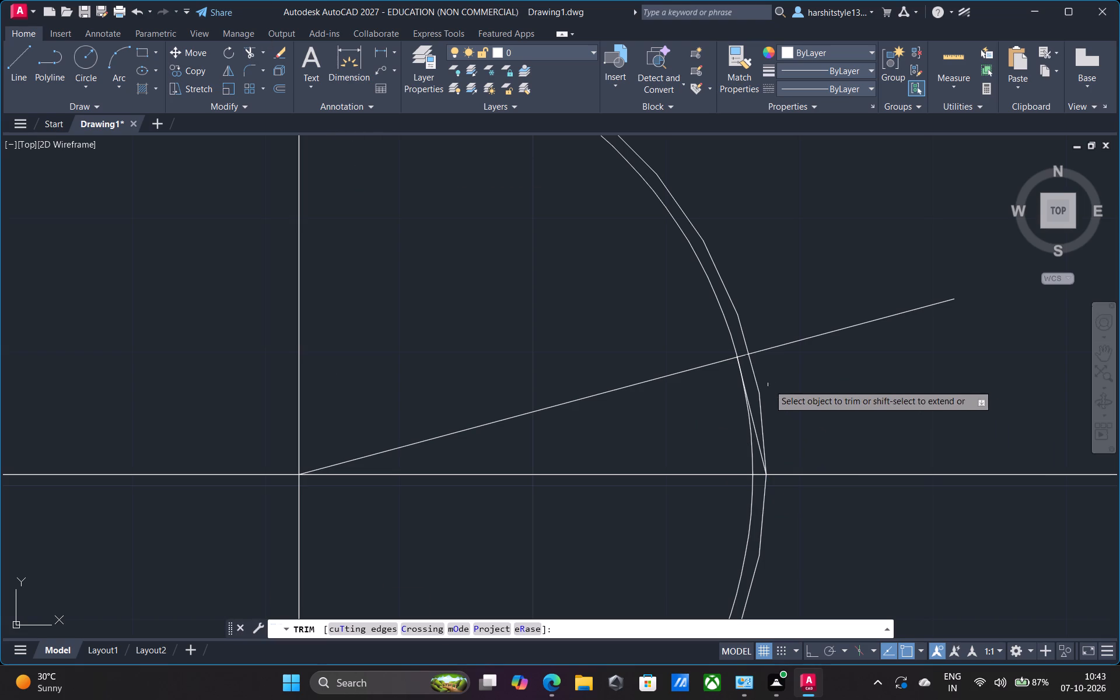
click(755, 376)
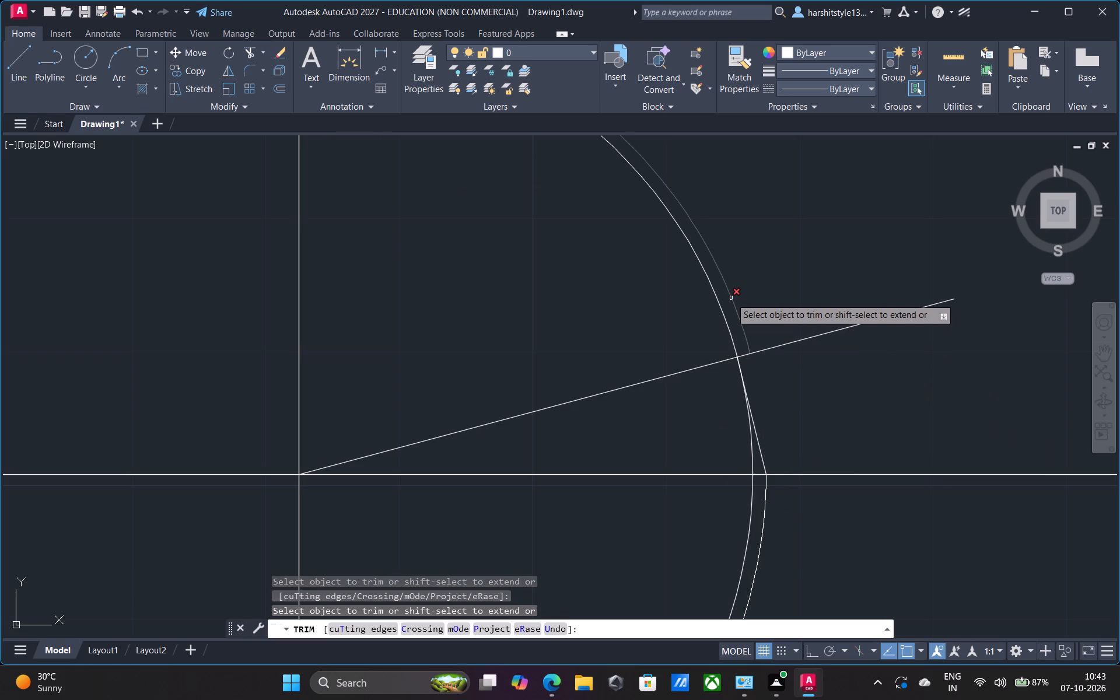
click(731, 298)
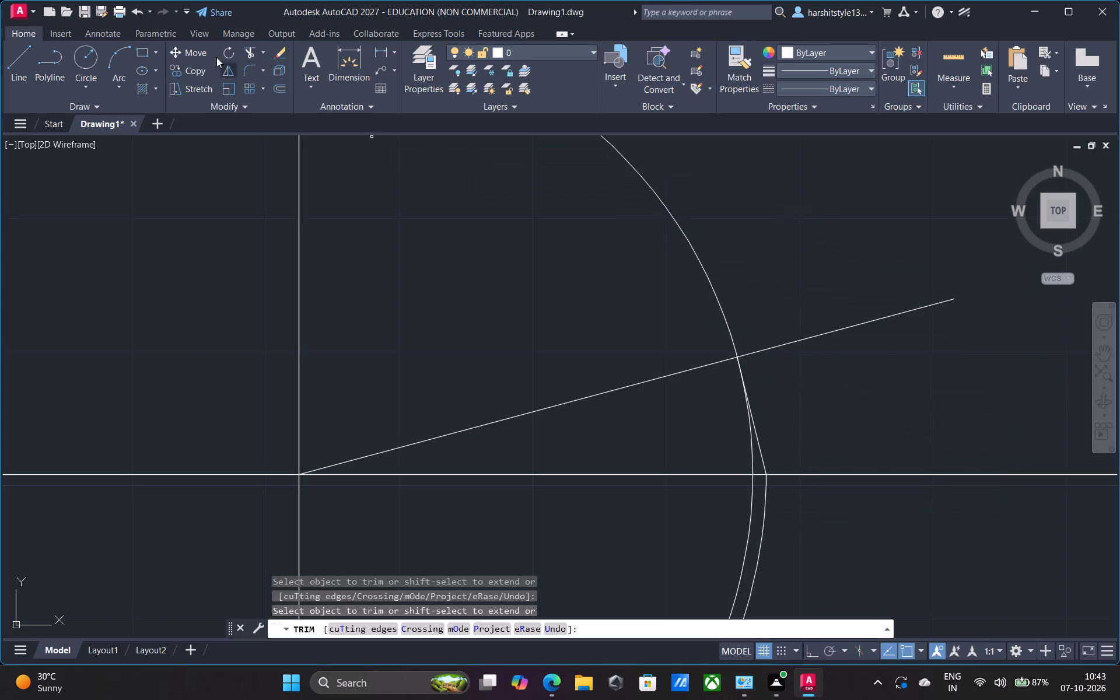
key(Return)
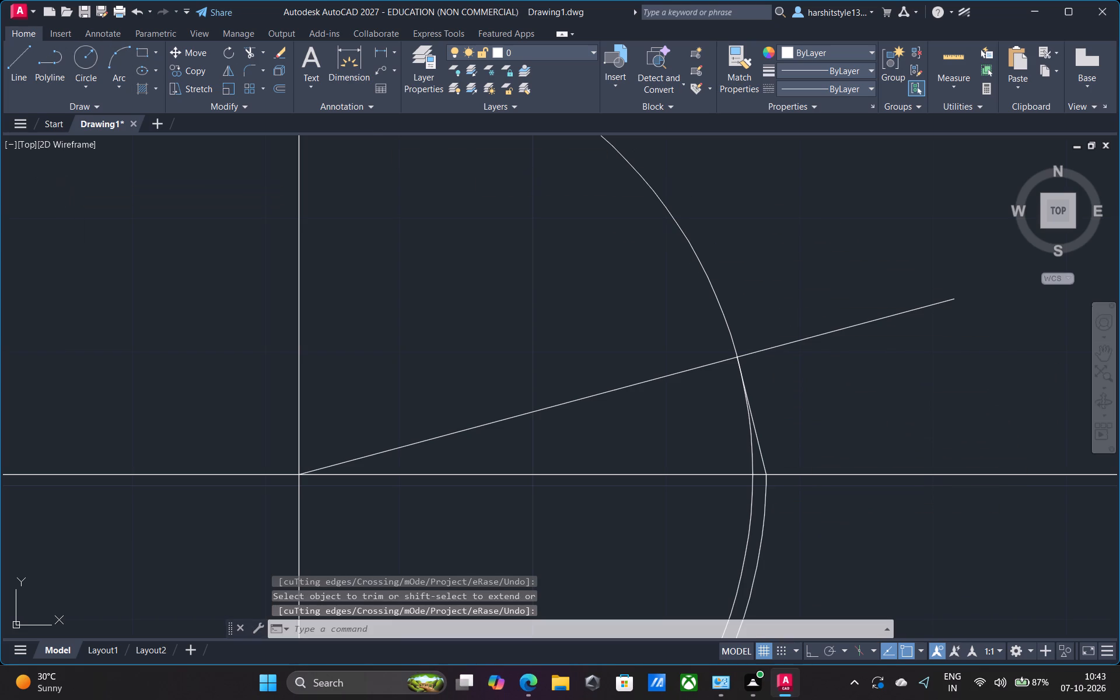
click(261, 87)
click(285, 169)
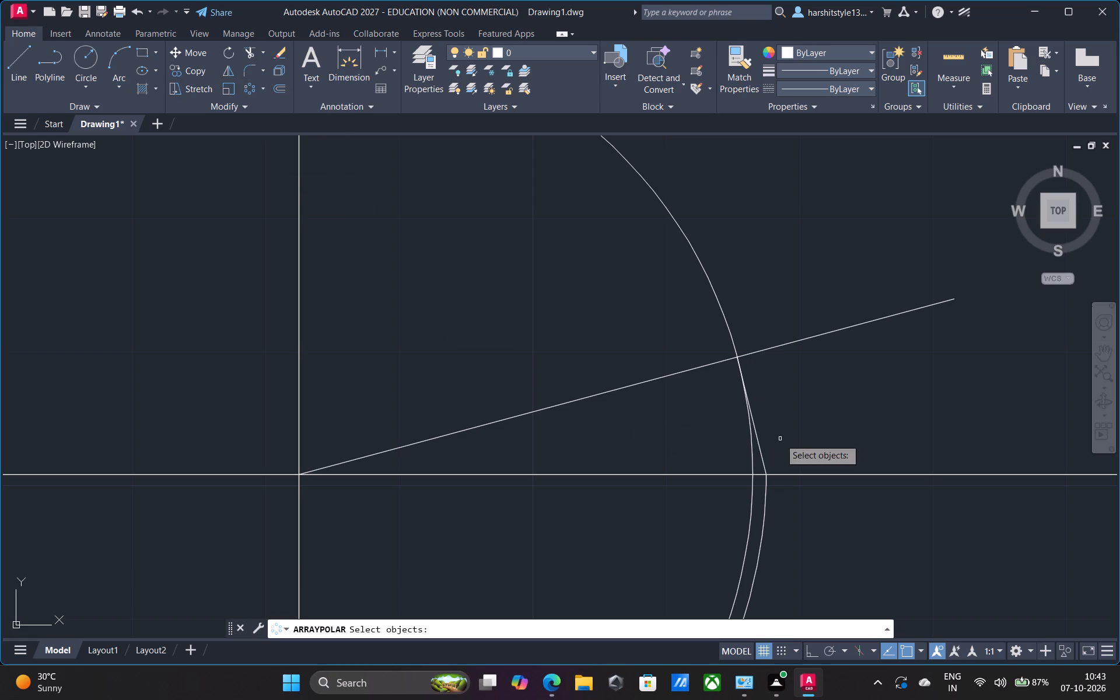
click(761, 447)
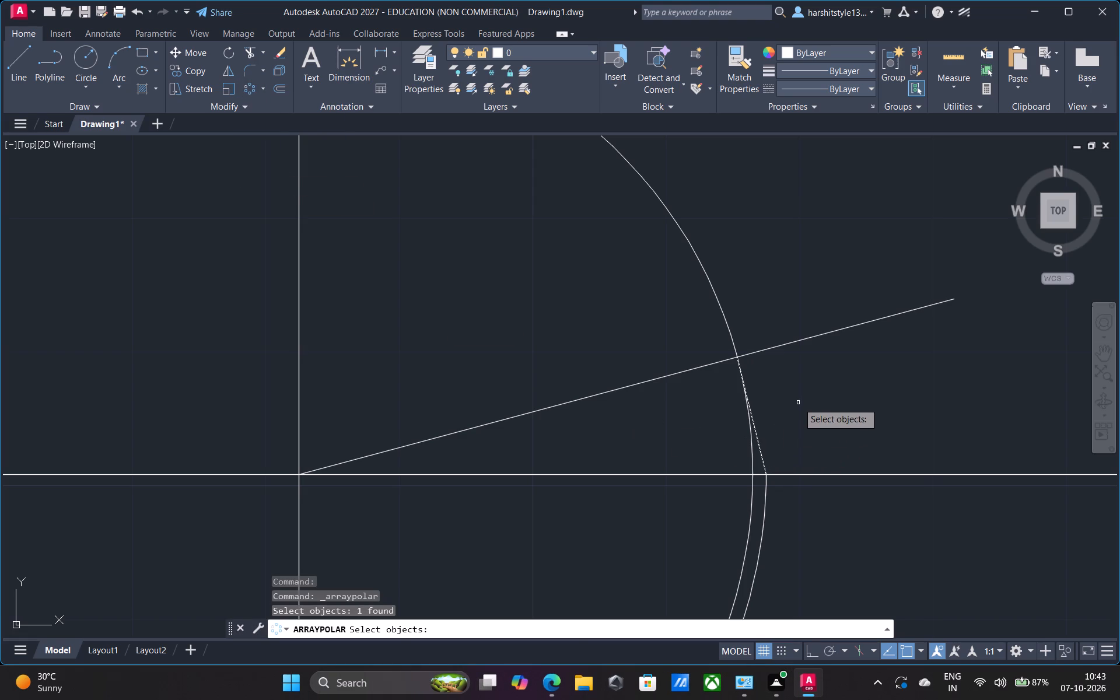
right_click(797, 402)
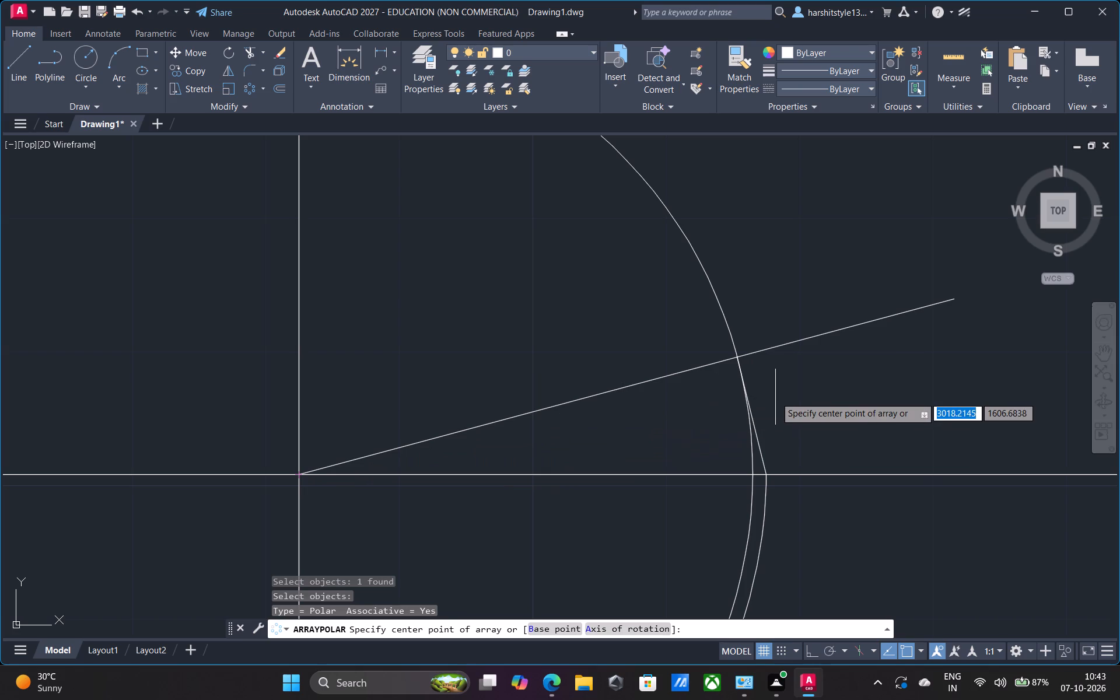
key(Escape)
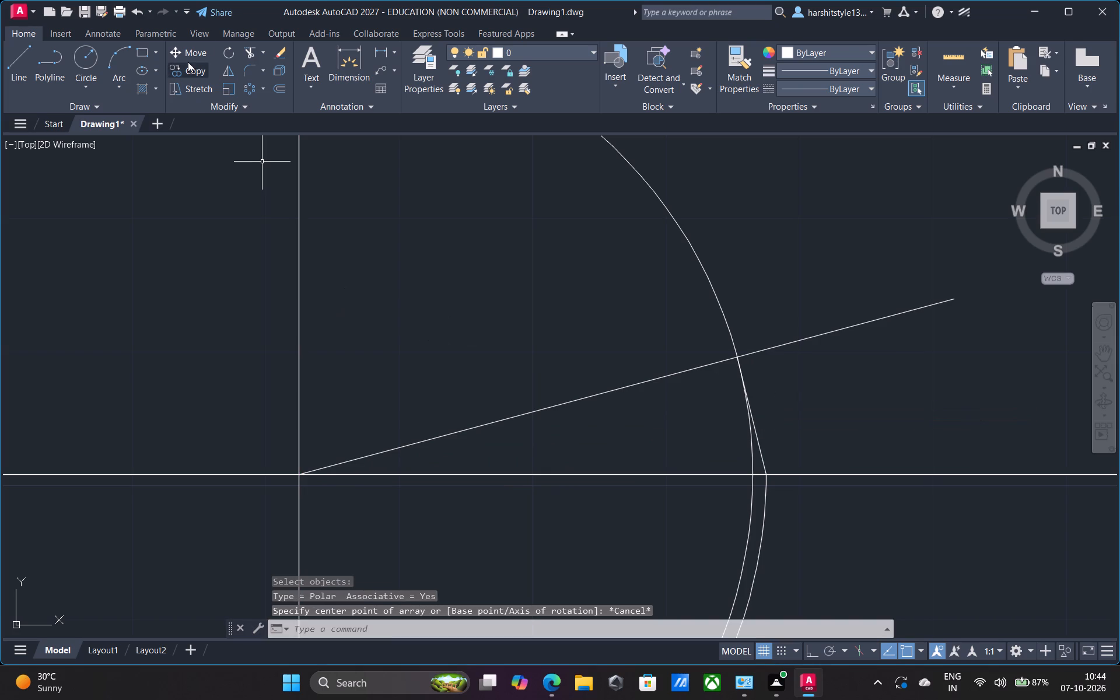
Trim away the rest of the 70-diameter circle and the construction lines, keeping only the short horizontal segment that closes the tooth.
click(249, 47)
drag(818, 440, 837, 484)
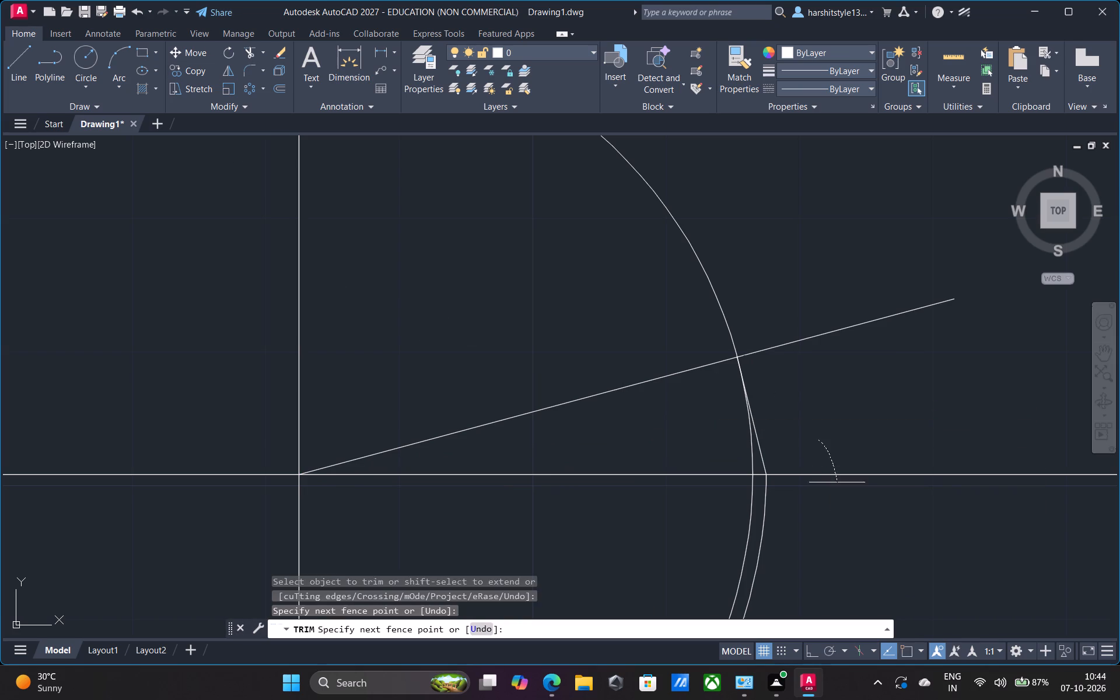
drag(837, 484, 838, 489)
click(764, 504)
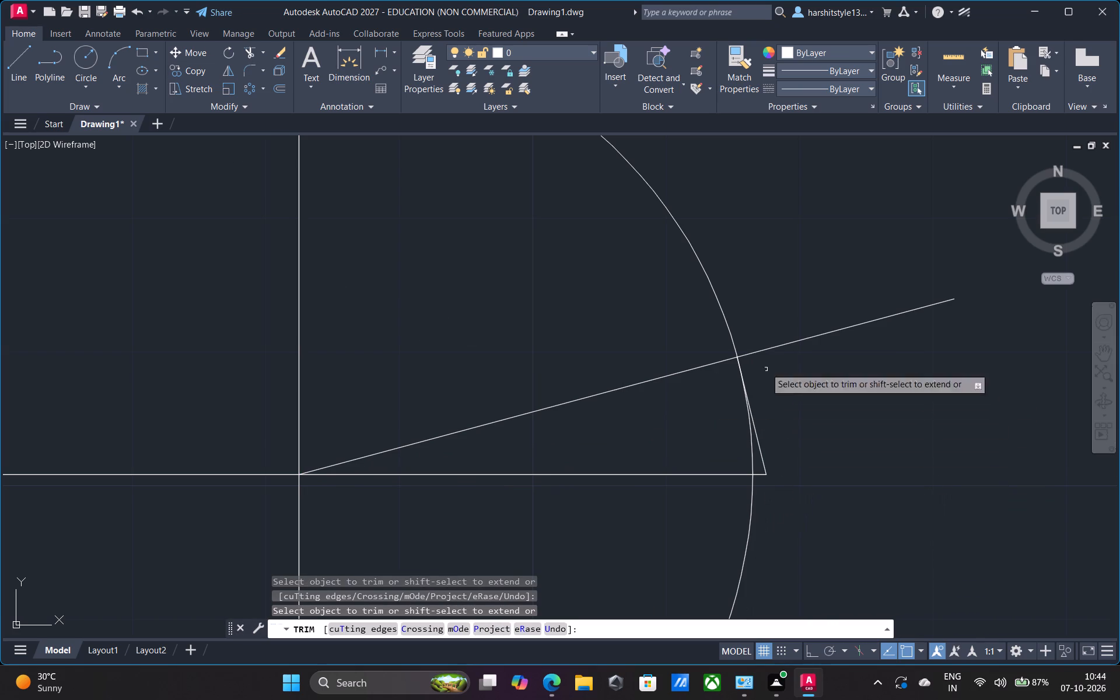
drag(762, 317, 820, 404)
drag(697, 460, 716, 509)
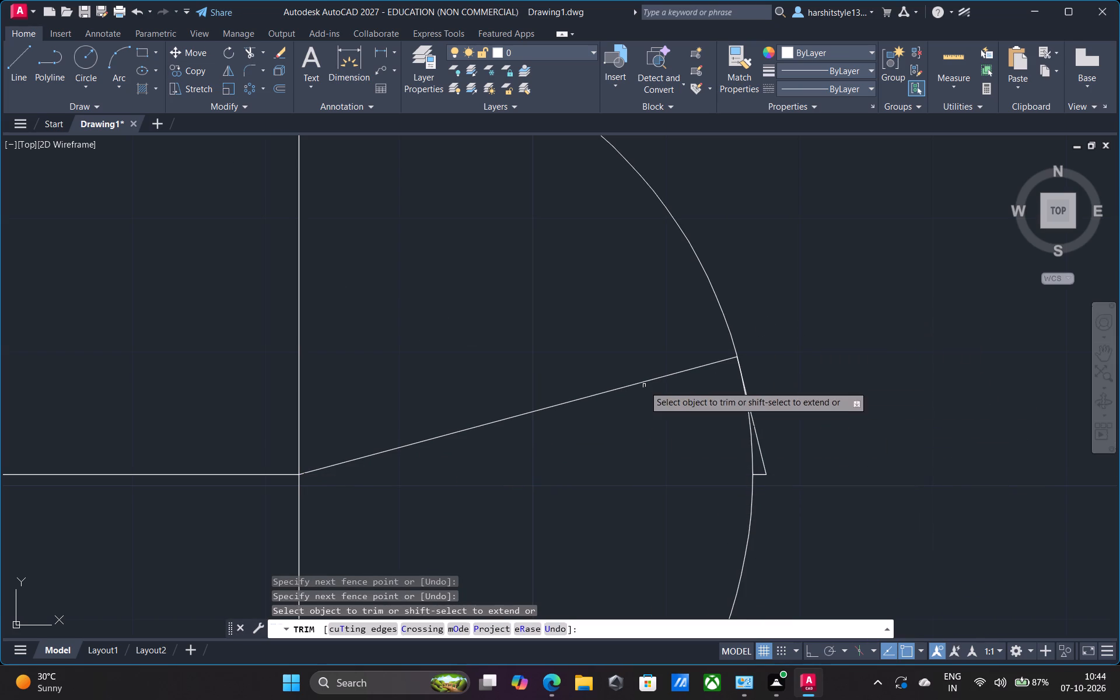
drag(624, 353, 650, 431)
drag(132, 433, 234, 335)
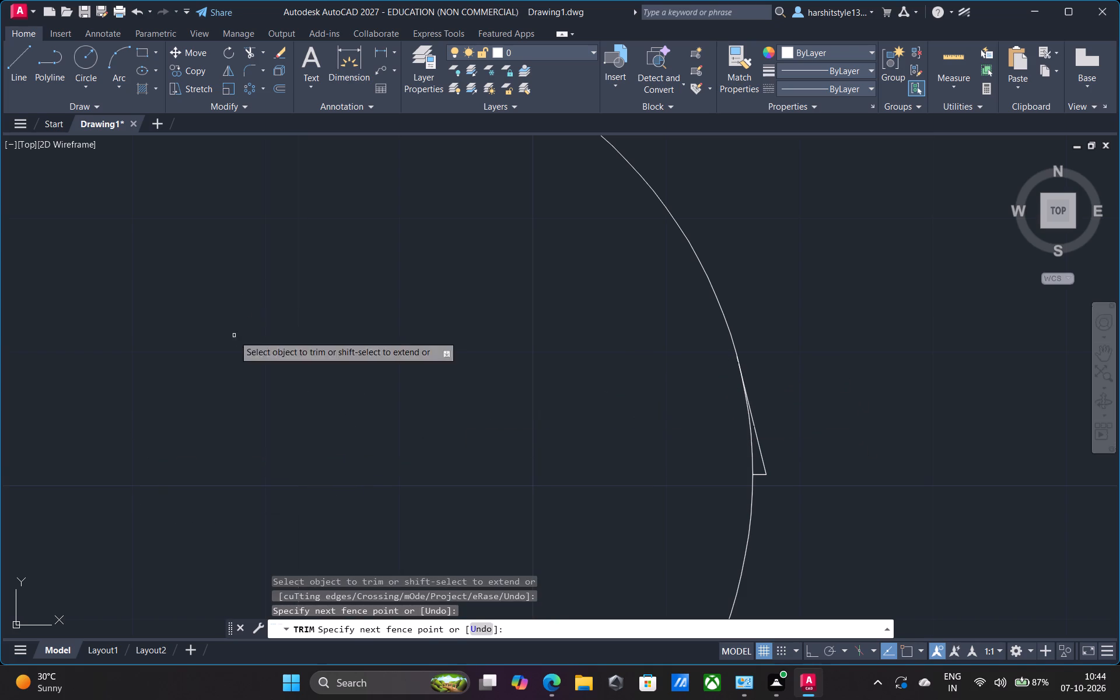
scroll(275, 344, down, 2)
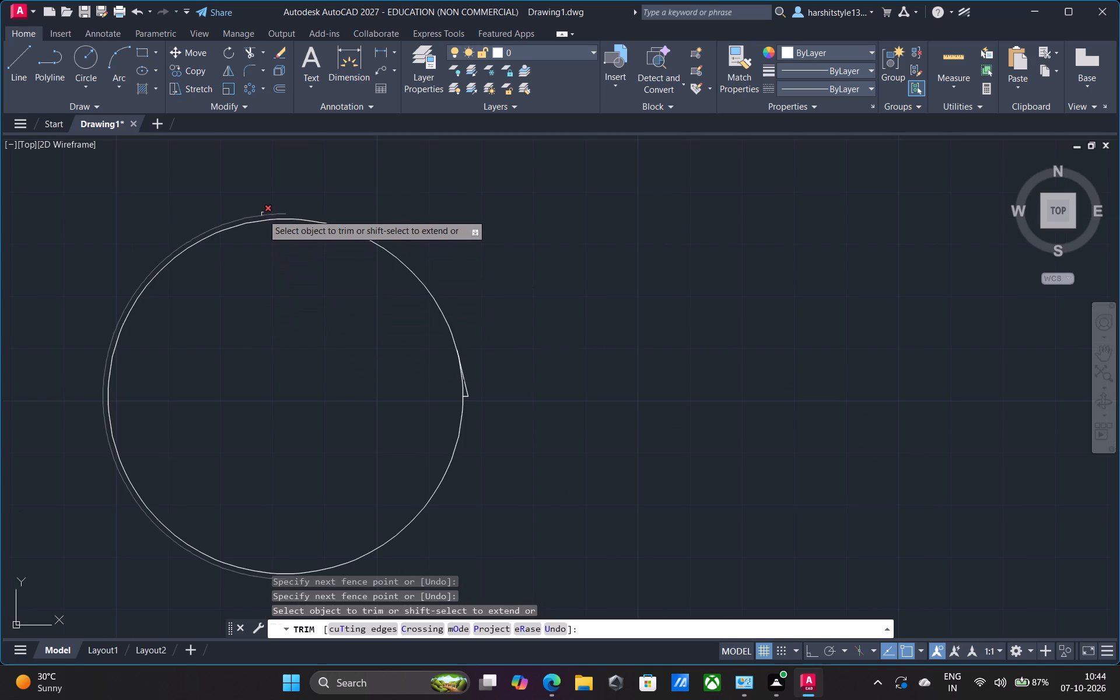
click(262, 213)
scroll(575, 271, up, 1)
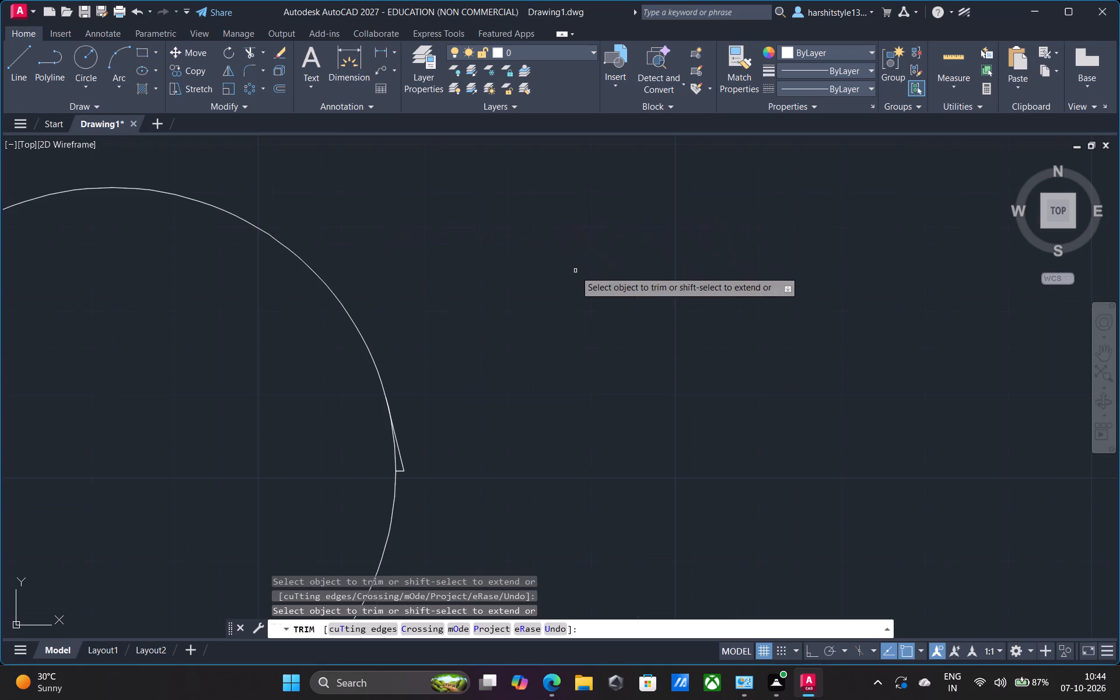
middle_drag(637, 328, 902, 377)
key(Escape)
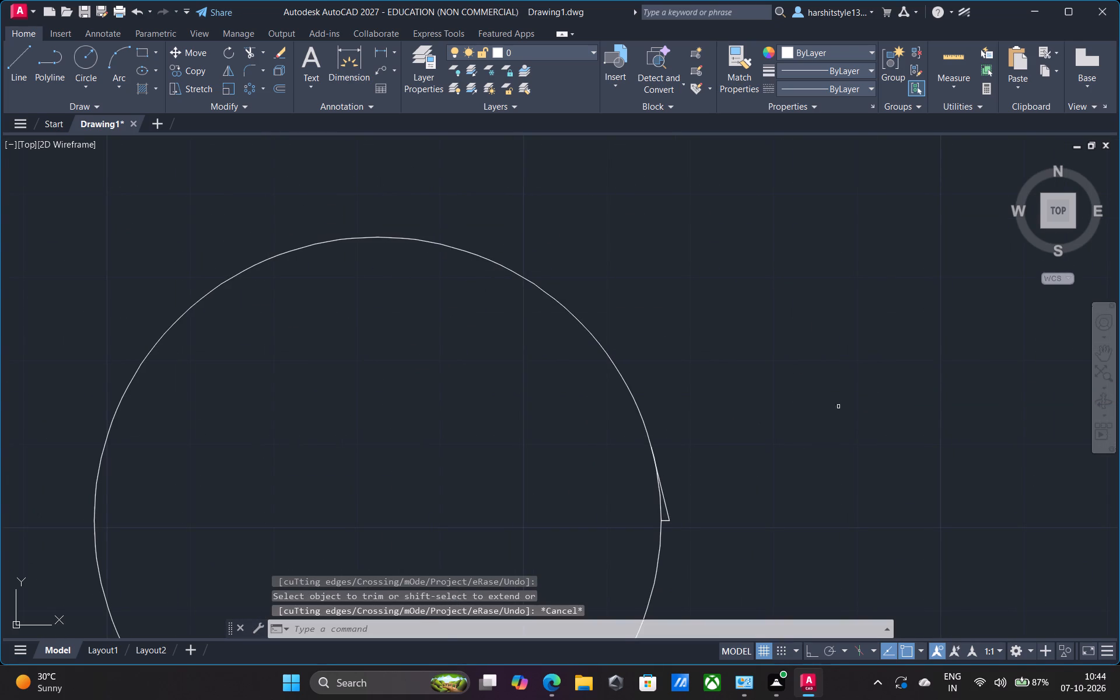
Create a polar array of the tooth's slanted line and short horizontal segment around the 68-diameter circle's centre.
scroll(798, 419, down, 1)
scroll(762, 458, down, 1)
middle_drag(762, 458, 755, 412)
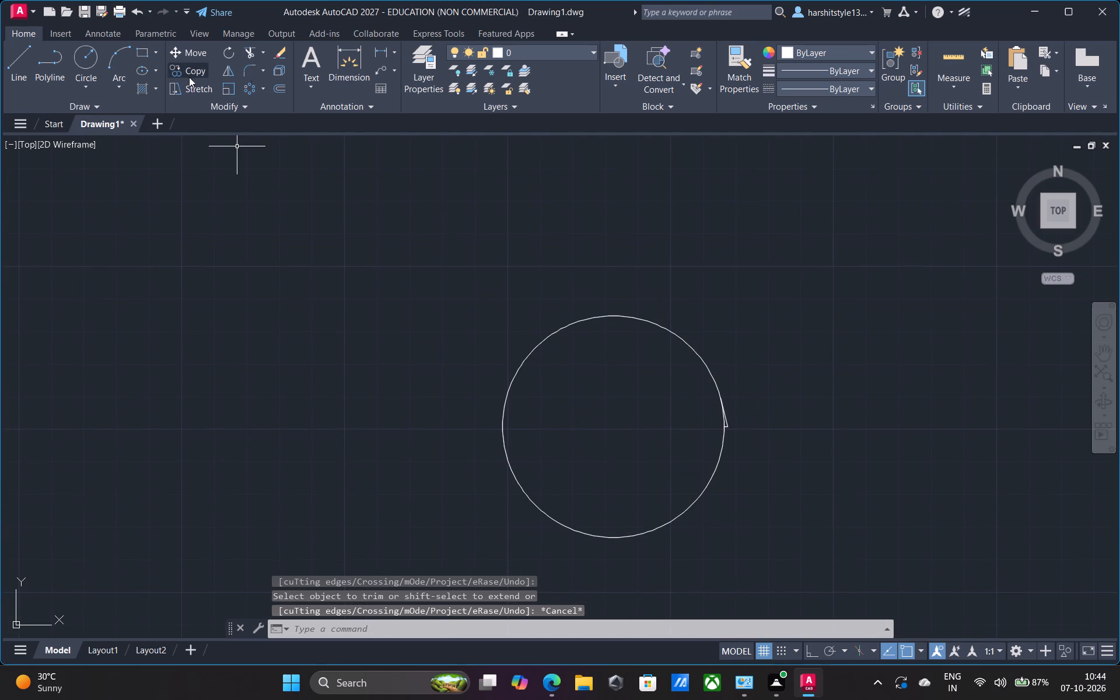
click(255, 86)
scroll(890, 382, up, 2)
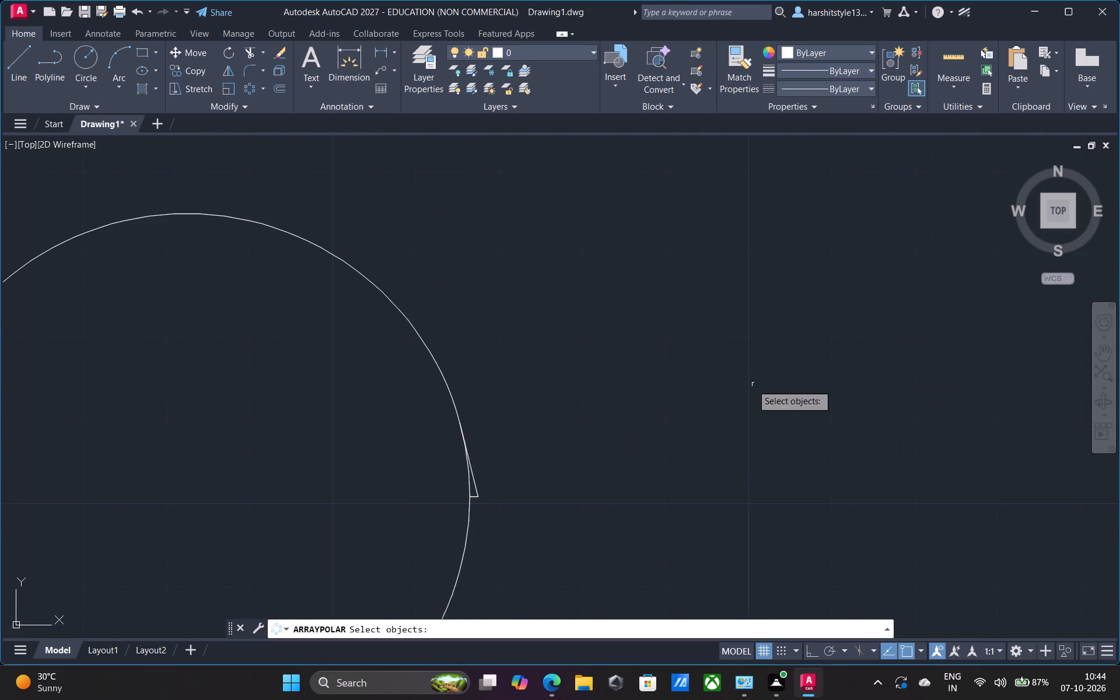
scroll(752, 384, up, 1)
middle_drag(479, 485, 897, 282)
scroll(757, 355, up, 2)
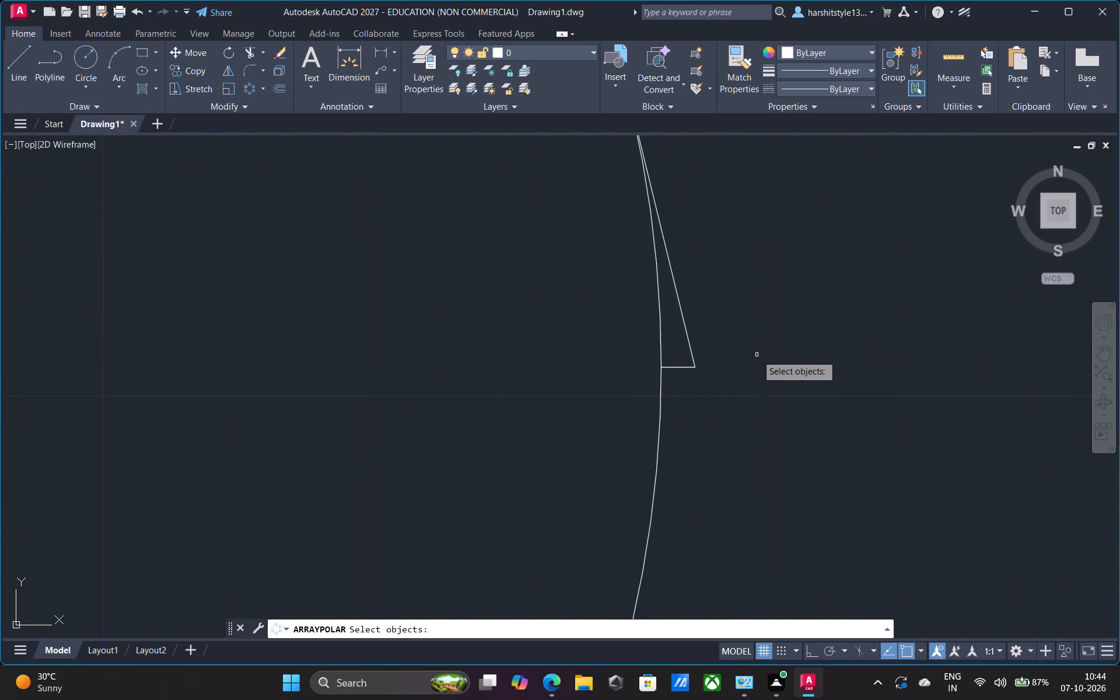
scroll(730, 343, up, 2)
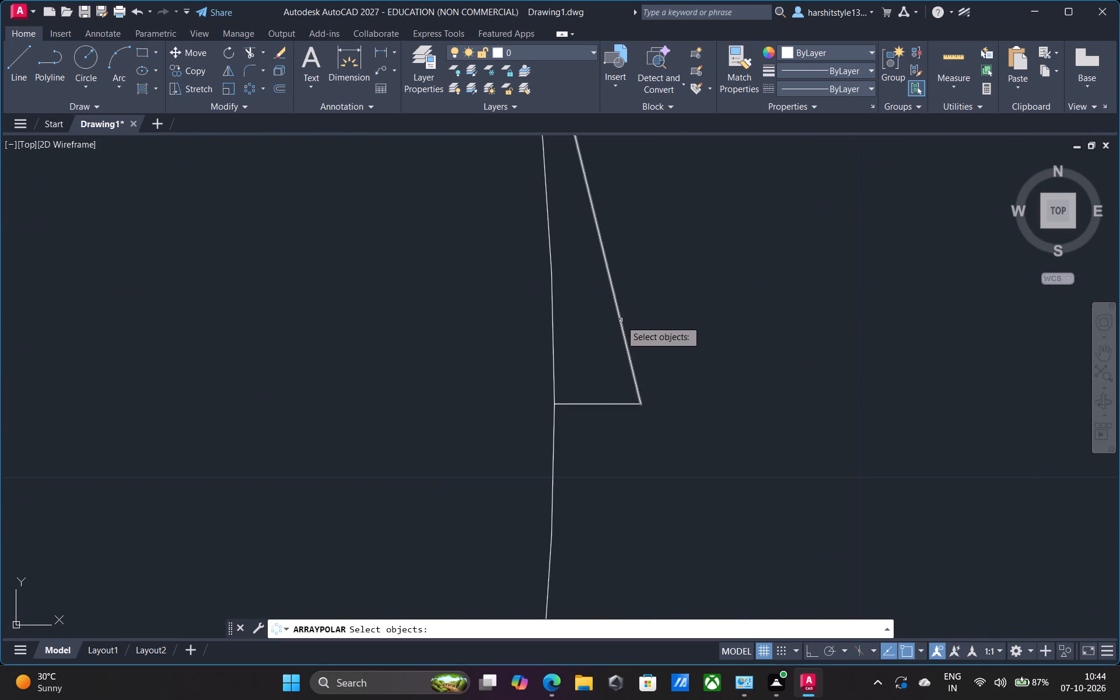
click(621, 320)
click(605, 404)
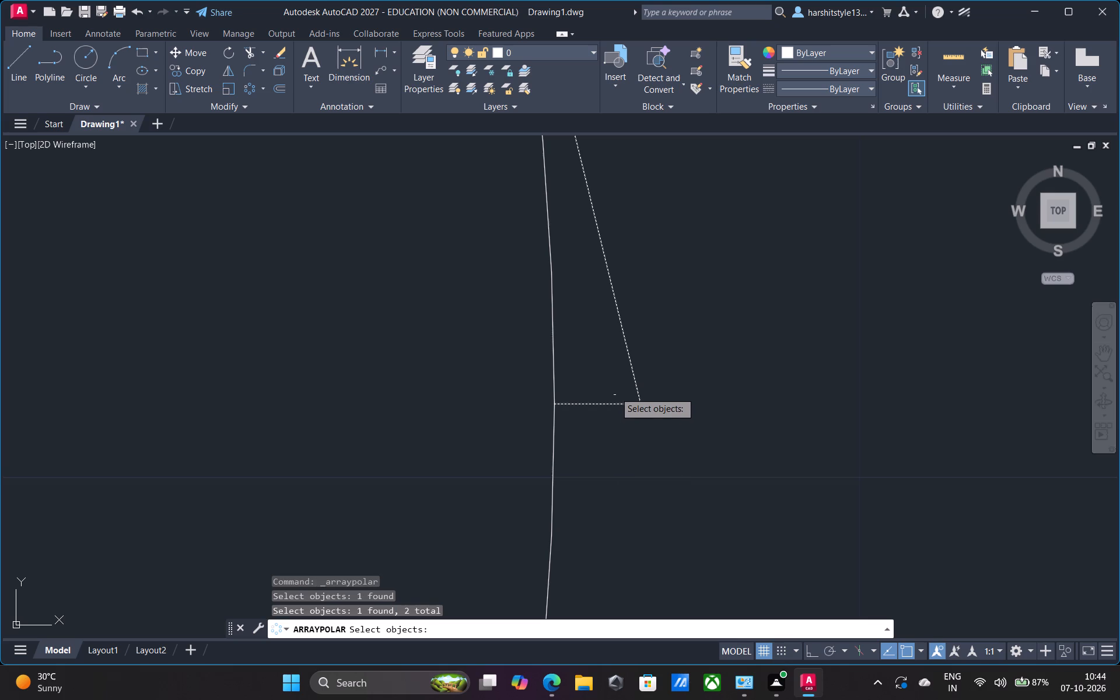
scroll(617, 388, down, 2)
scroll(461, 359, down, 2)
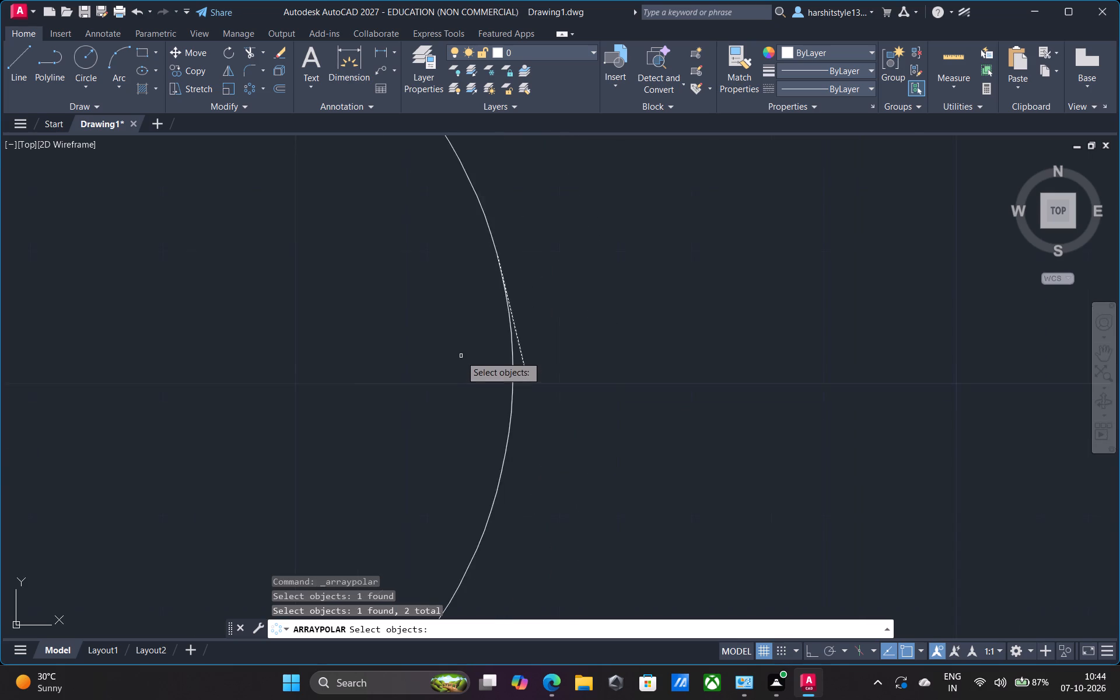
scroll(461, 356, down, 2)
middle_drag(374, 356, 643, 350)
right_click(638, 350)
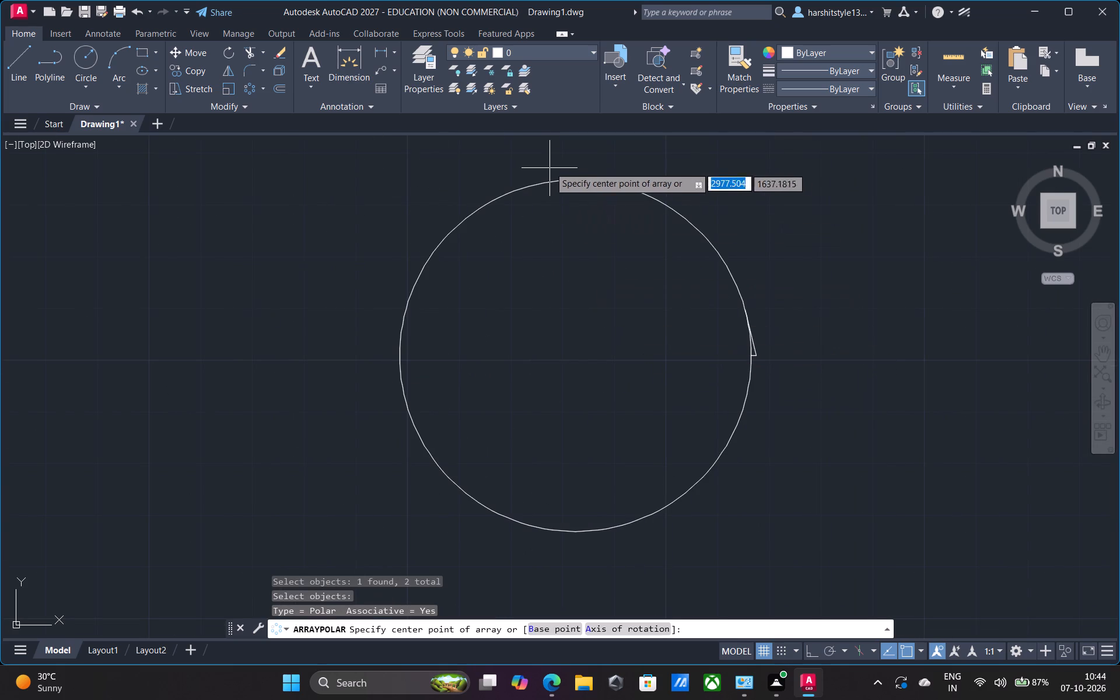
click(575, 353)
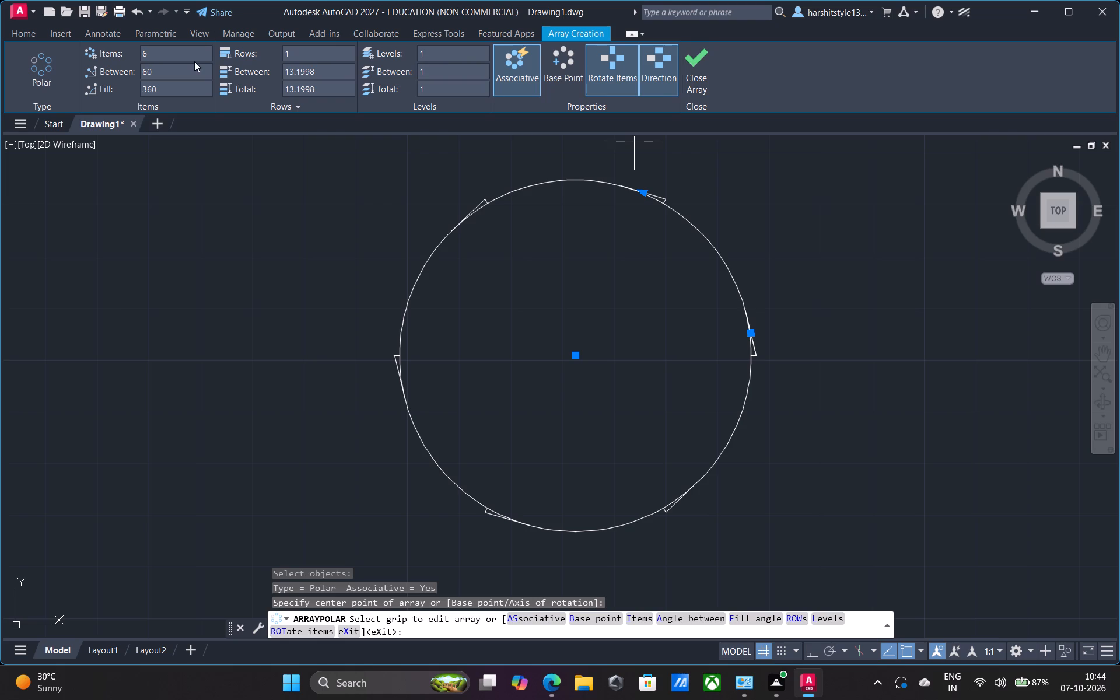
Set the polar array to 28 items and finish the array.
click(187, 55)
text(28)
key(Return)
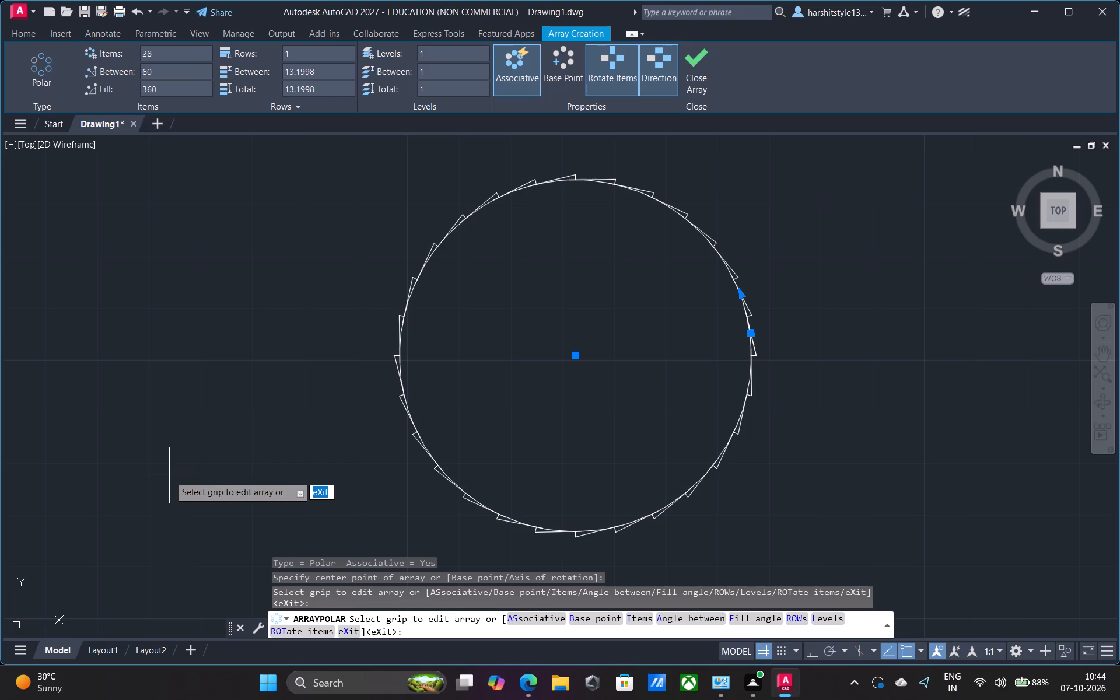
click(697, 56)
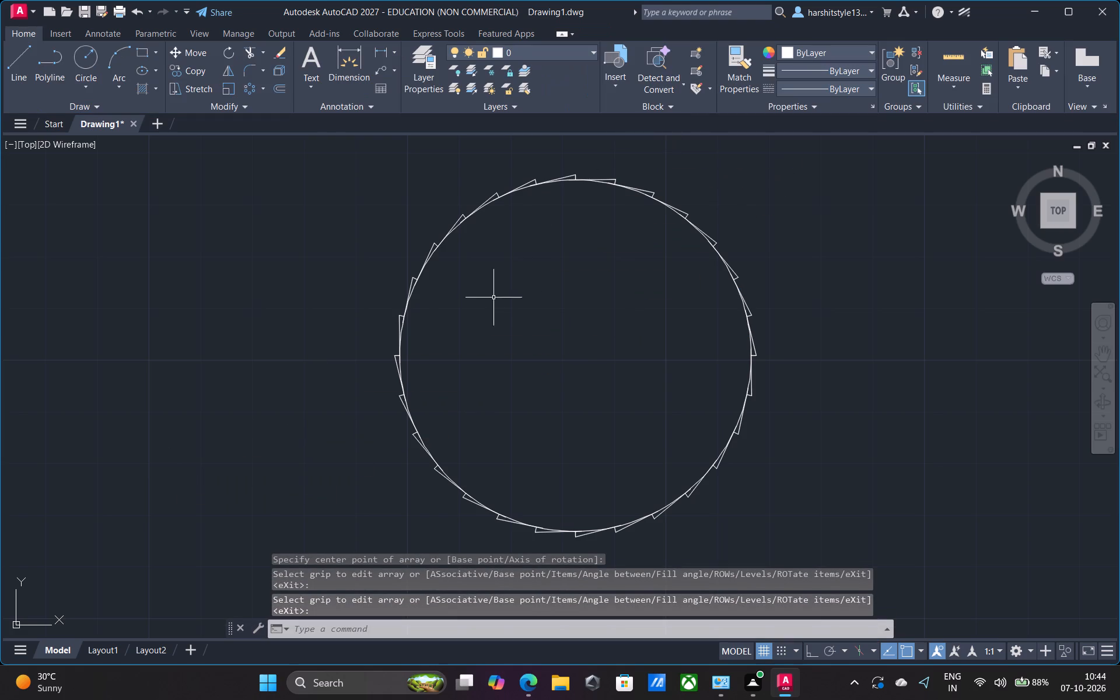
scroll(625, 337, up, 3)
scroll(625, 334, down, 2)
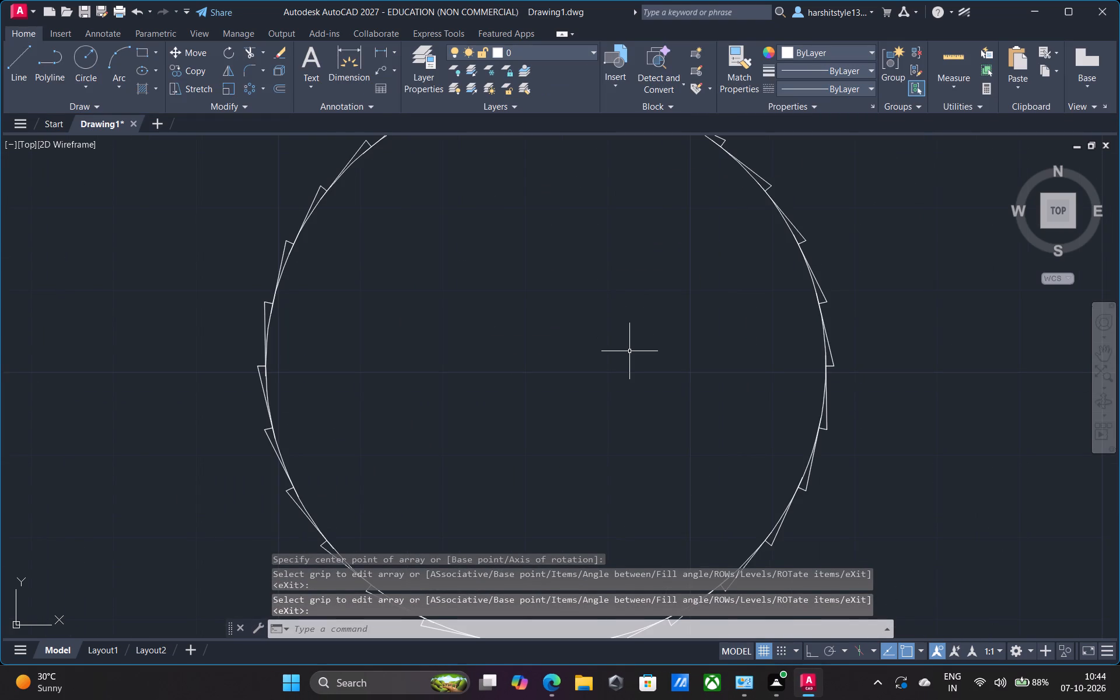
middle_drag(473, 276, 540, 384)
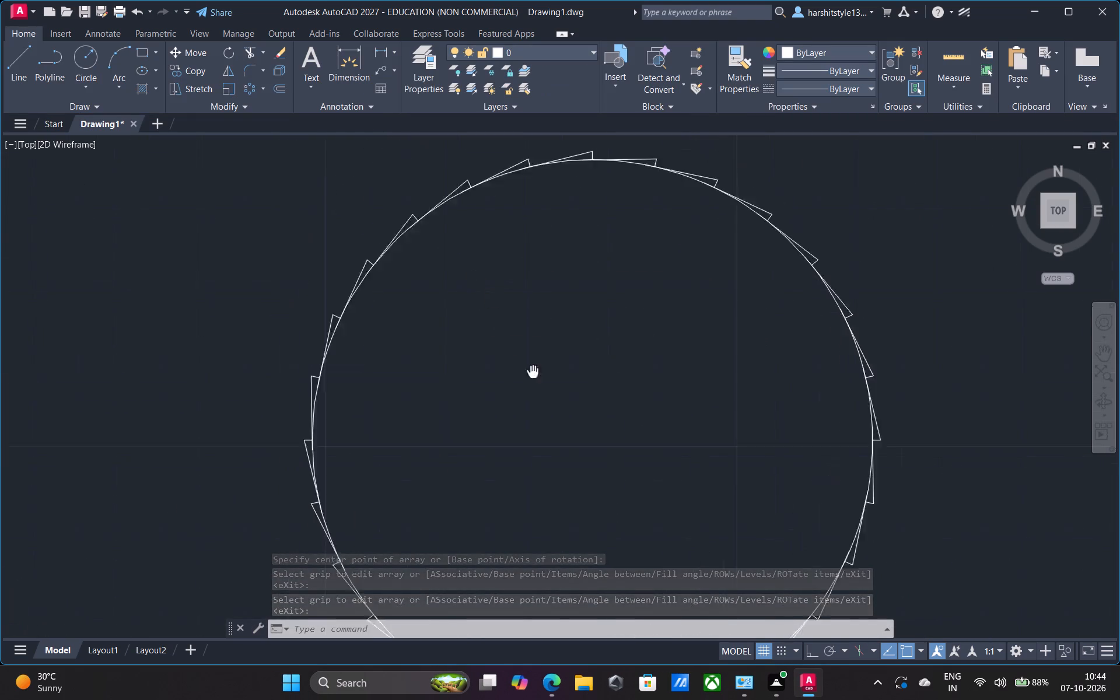
Trim one arc of the 68-diameter circle beneath an upper-left tooth of the ring.
middle_drag(540, 384, 572, 450)
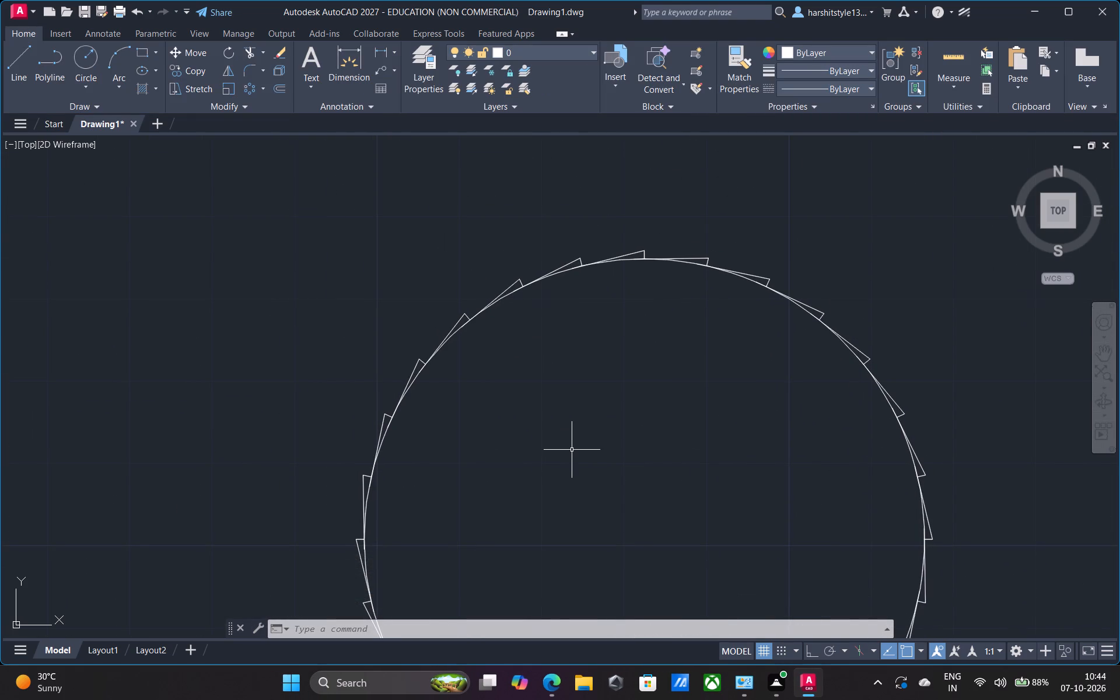
scroll(552, 379, up, 1)
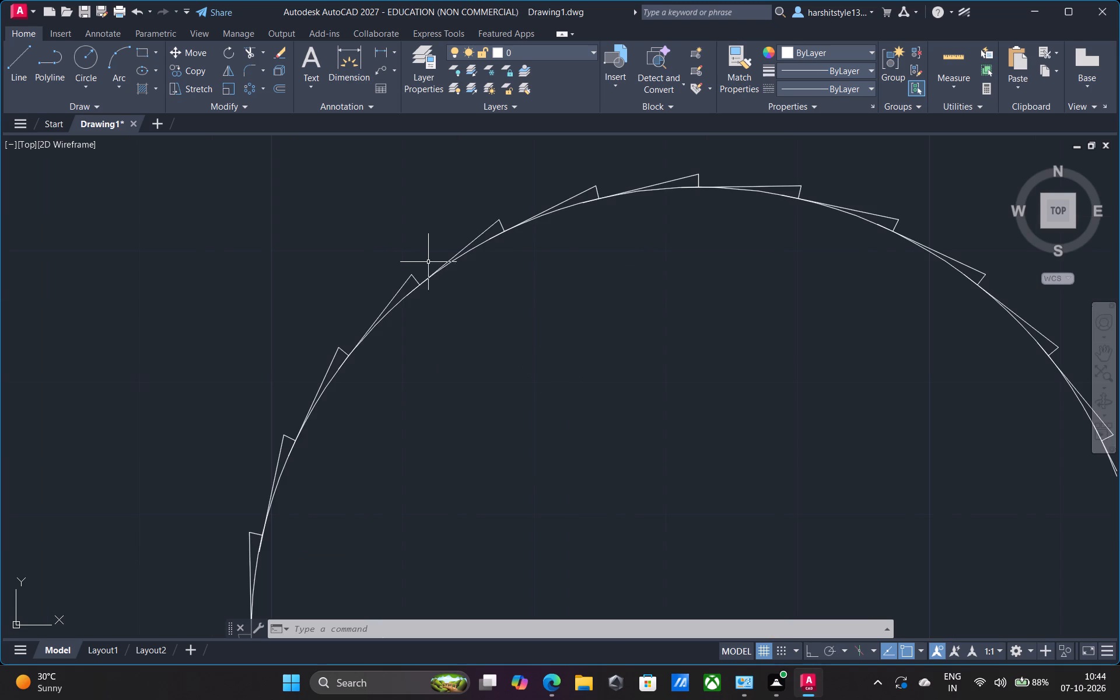
click(251, 51)
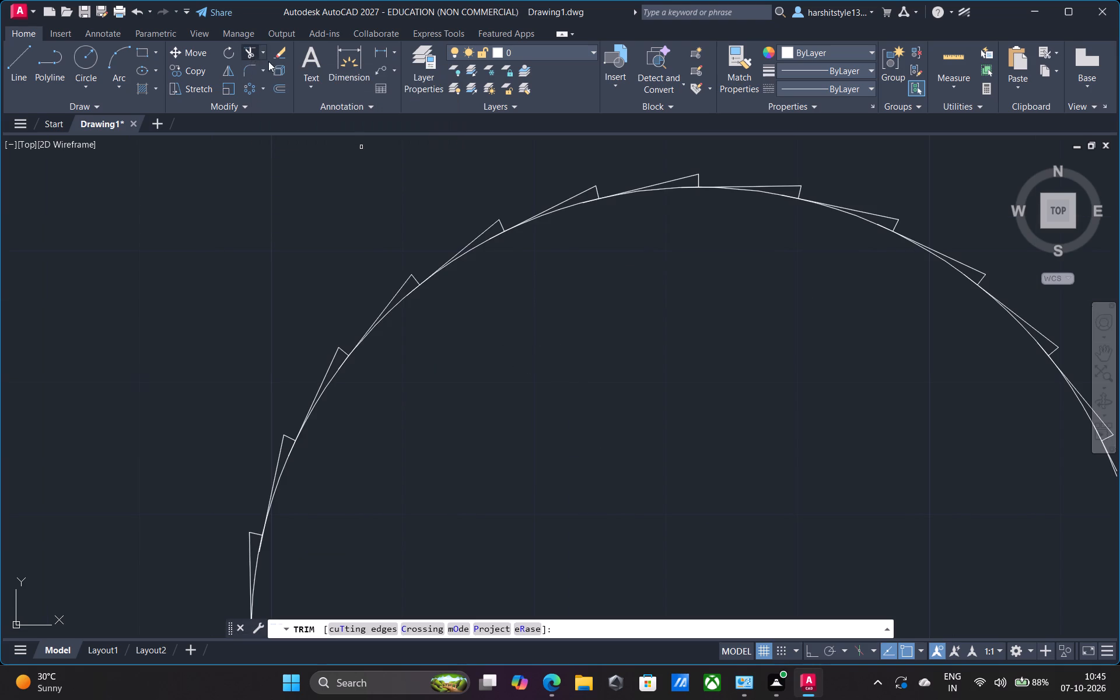
click(473, 250)
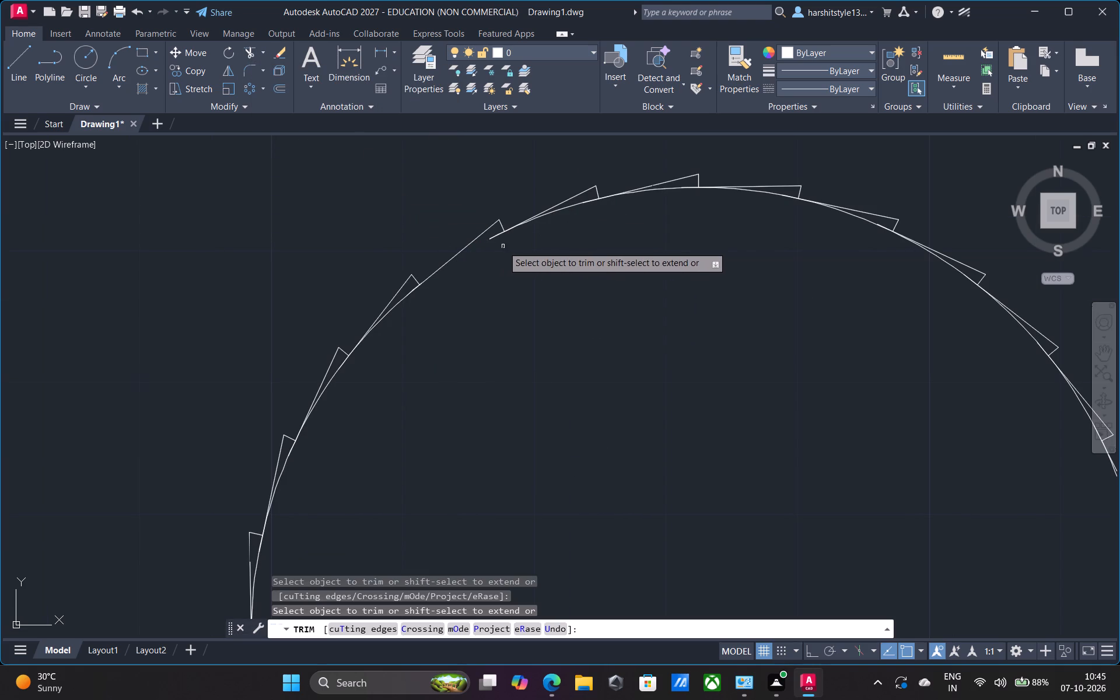
scroll(514, 315, down, 3)
key(Escape)
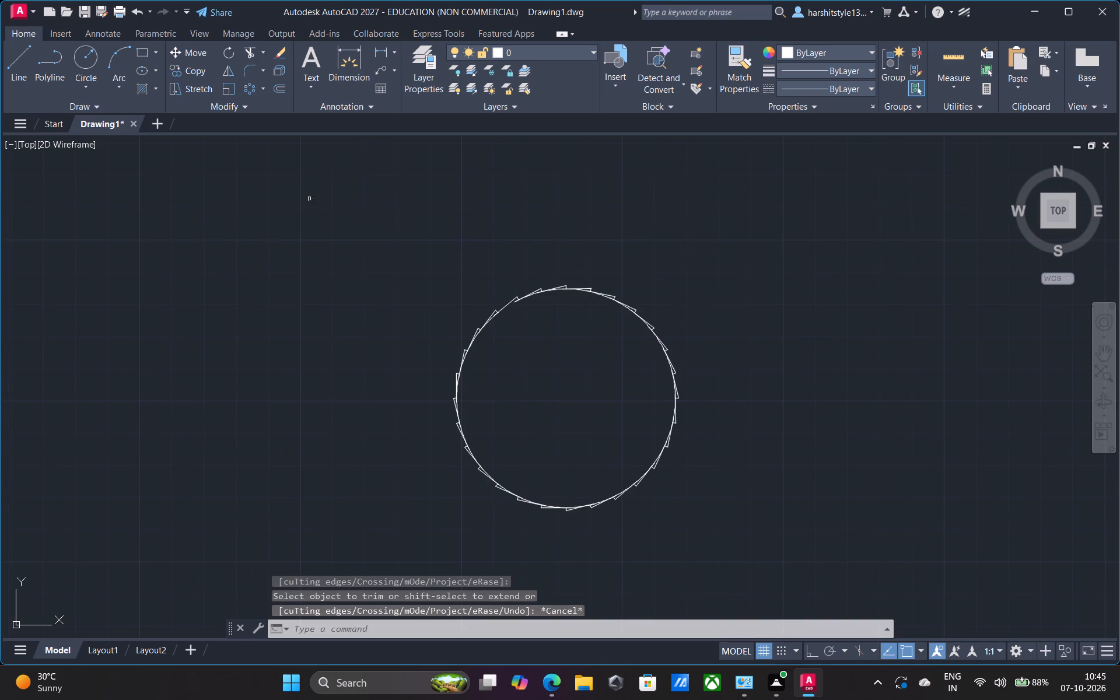
Explode the polar array of teeth into separate lines.
click(354, 222)
click(801, 571)
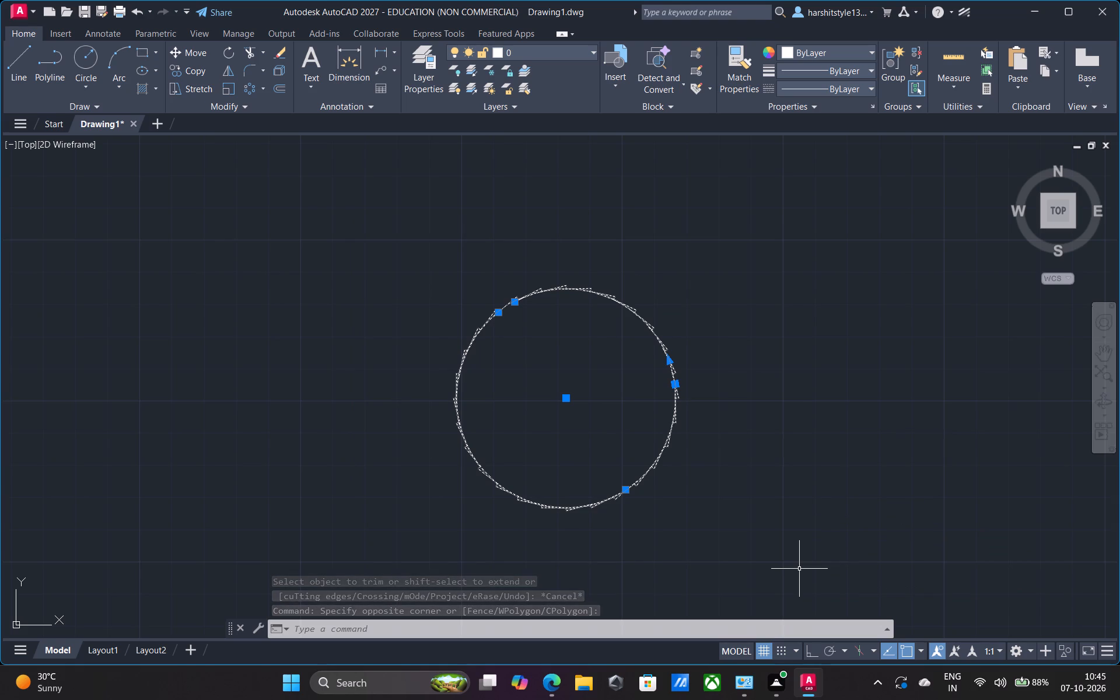
click(279, 72)
Trim the 68-diameter circle's arcs and leftover stubs beneath the teeth from the upper-left gap to the topmost tooth.
scroll(625, 361, up, 2)
middle_drag(388, 262, 666, 316)
scroll(595, 359, down, 1)
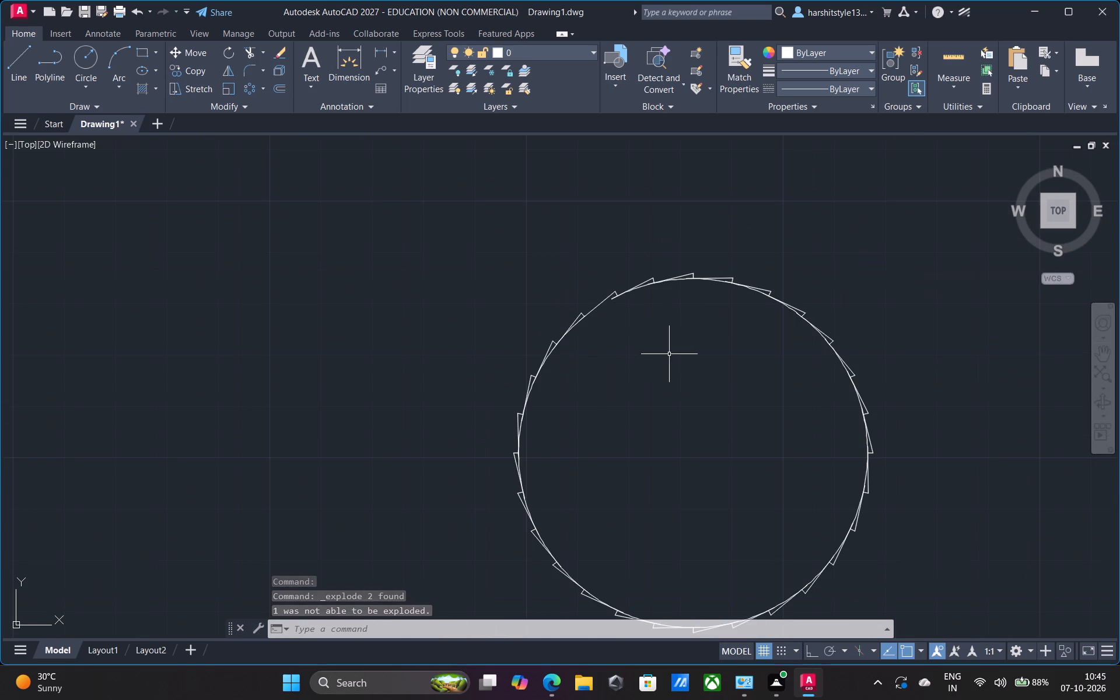
middle_drag(627, 335, 563, 314)
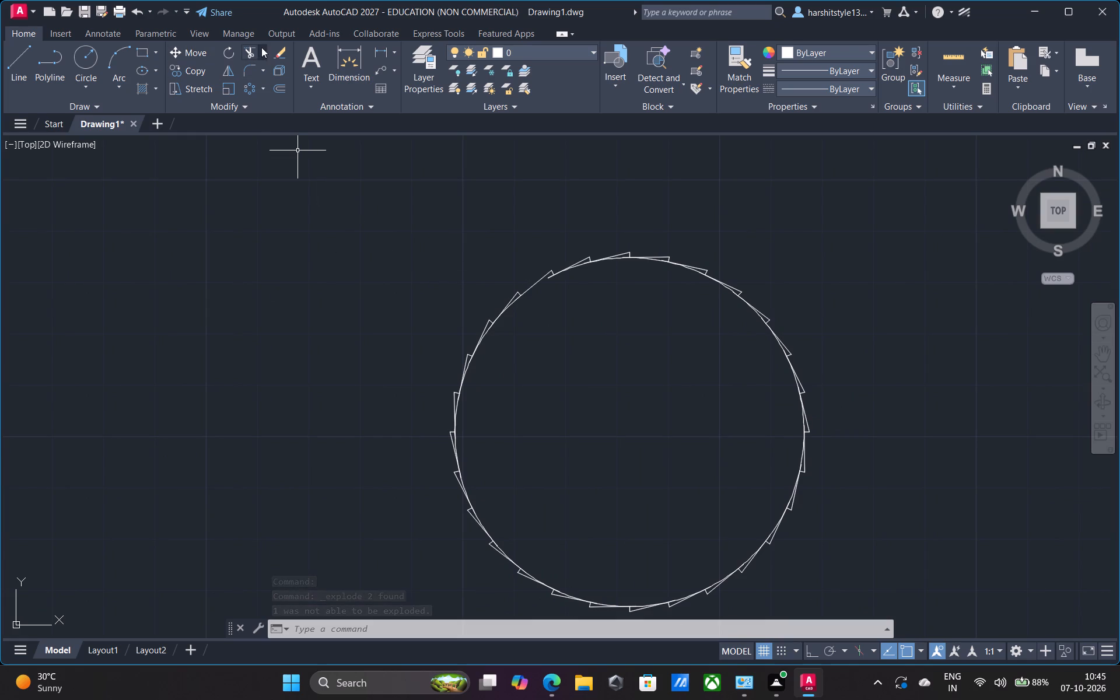
click(248, 50)
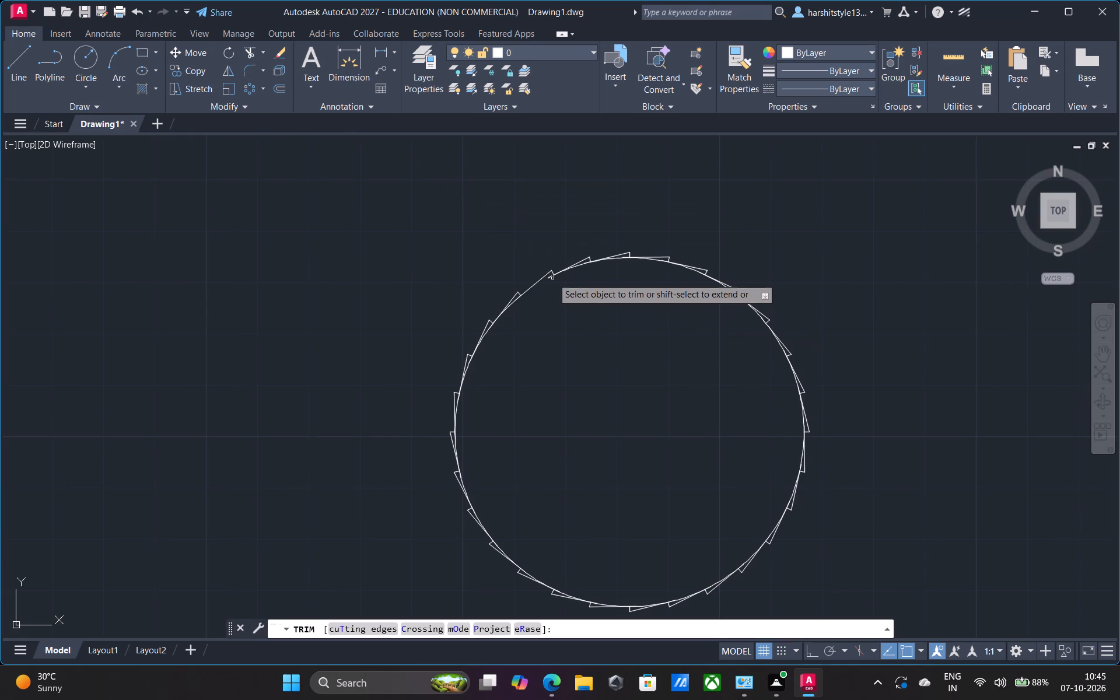
scroll(563, 290, up, 2)
click(533, 254)
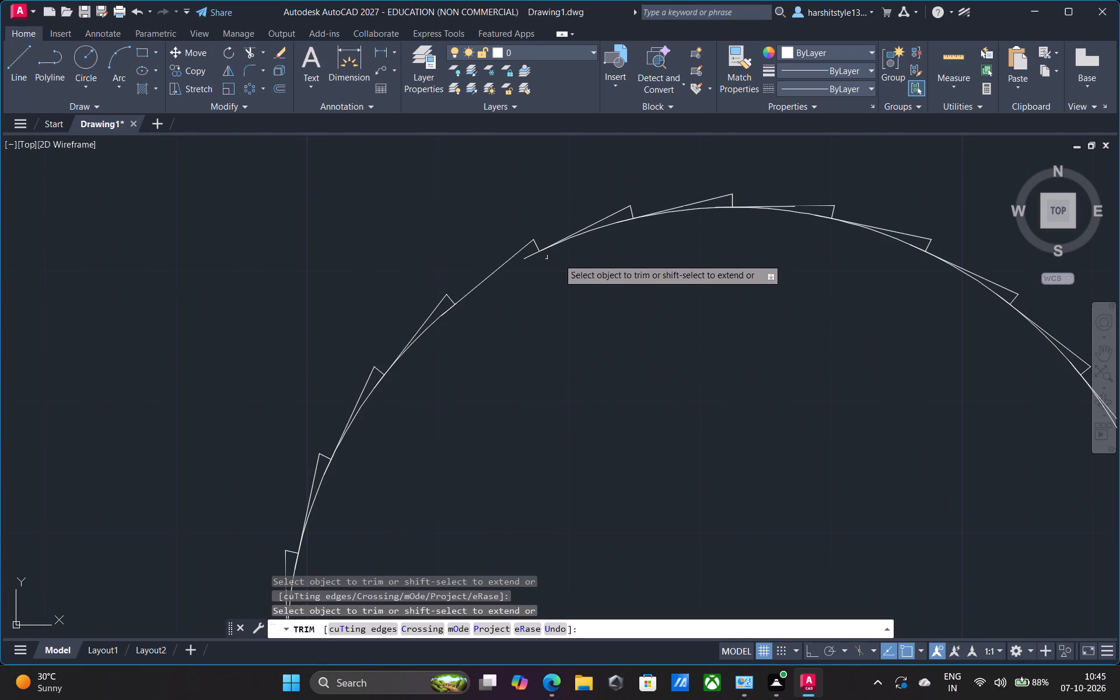
click(607, 227)
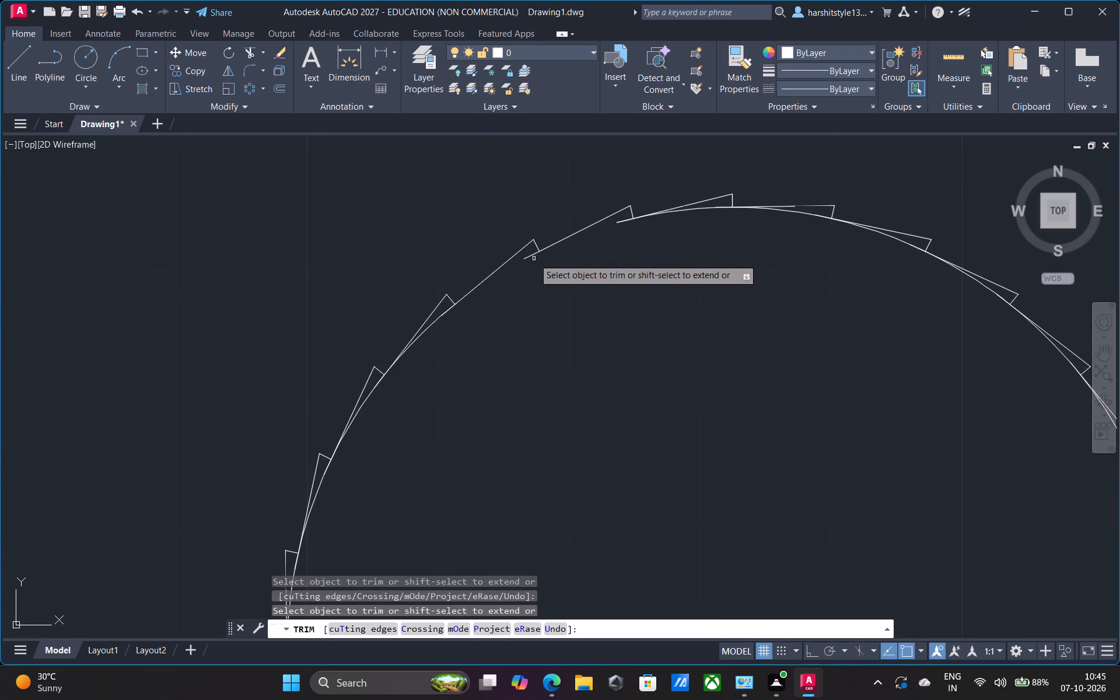
click(532, 256)
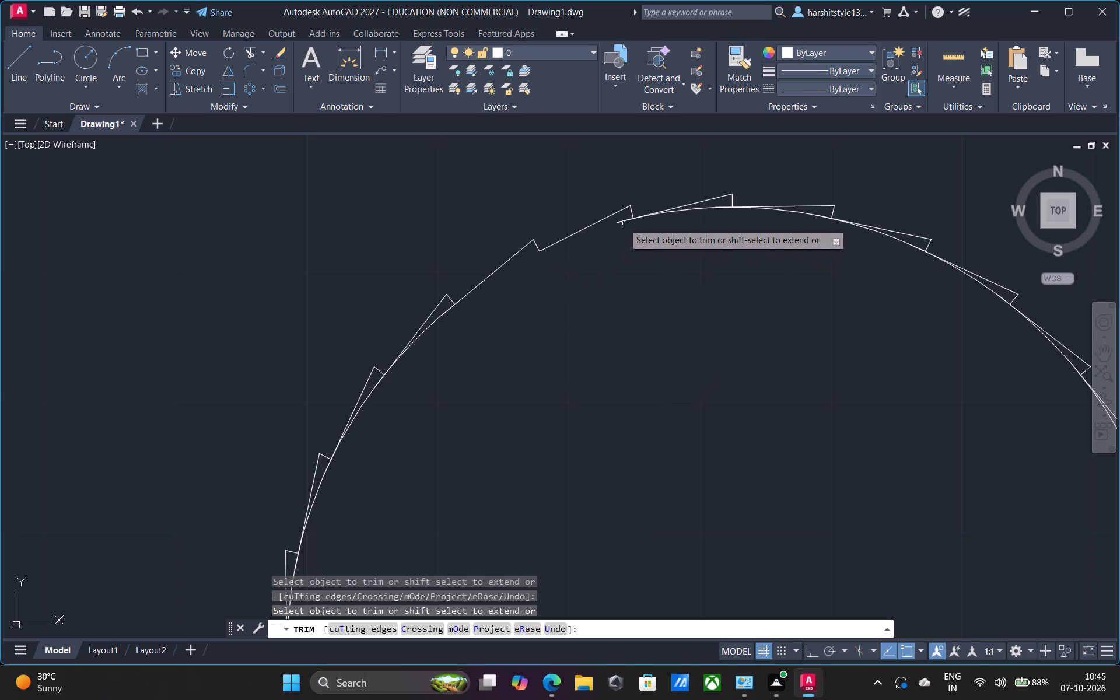
drag(624, 219, 628, 240)
scroll(627, 236, up, 2)
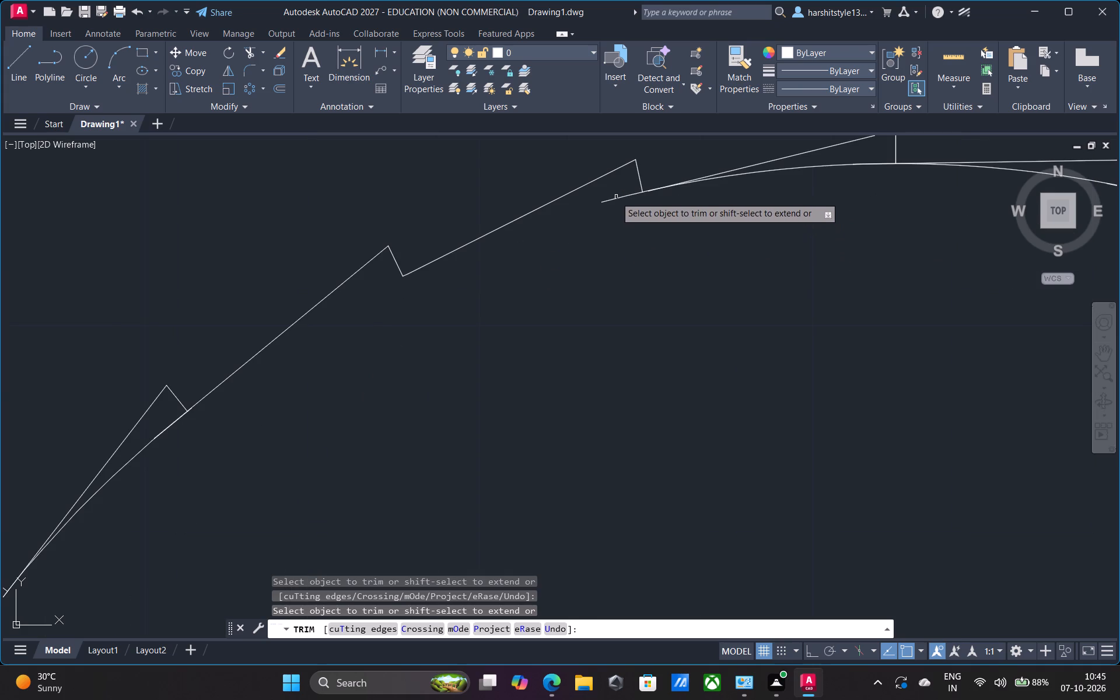
drag(614, 188, 827, 174)
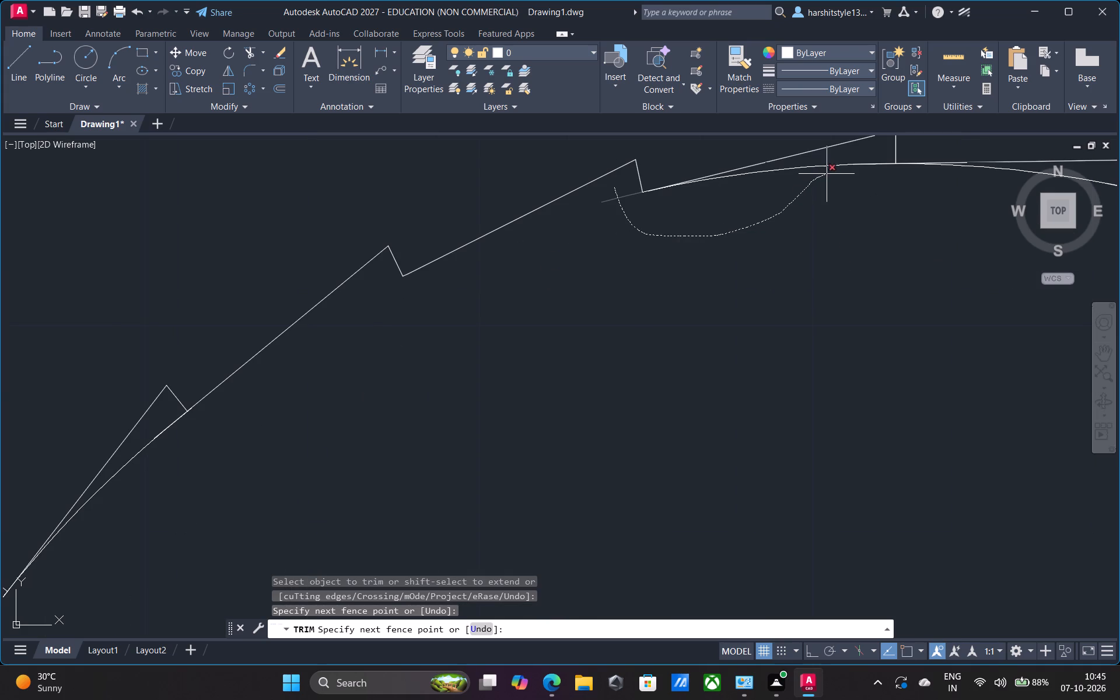
drag(827, 174, 864, 162)
Trim the circle's arcs beneath the next three teeth clockwise from the top of the ring.
scroll(863, 168, down, 1)
middle_drag(855, 200, 739, 247)
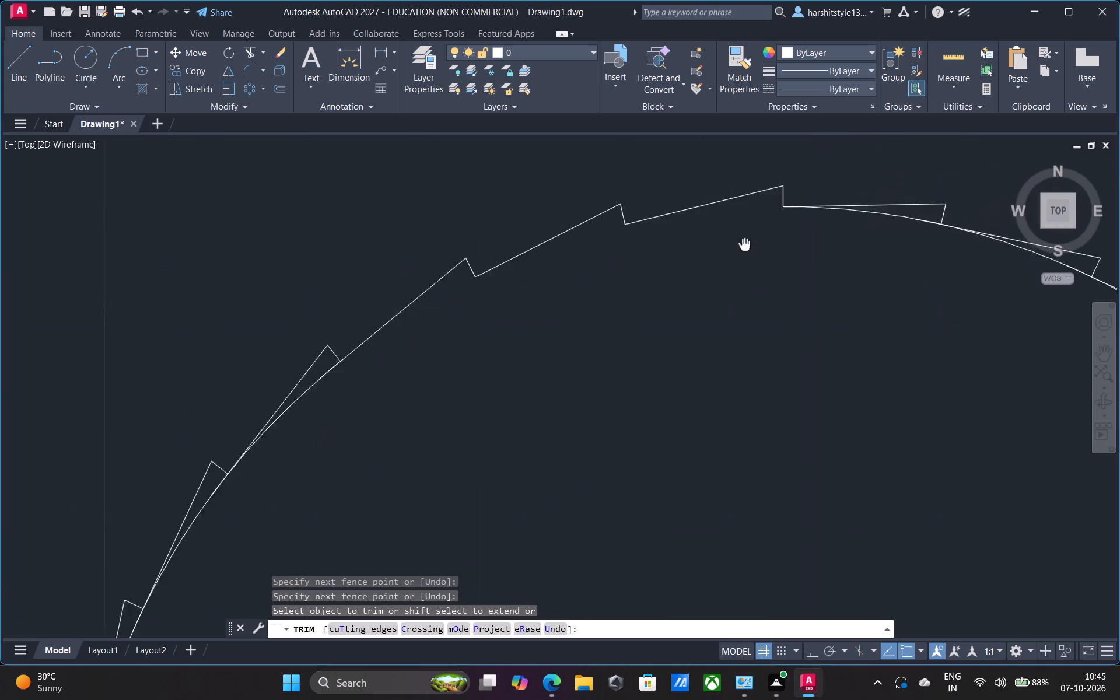
middle_drag(739, 247, 611, 285)
scroll(697, 275, up, 2)
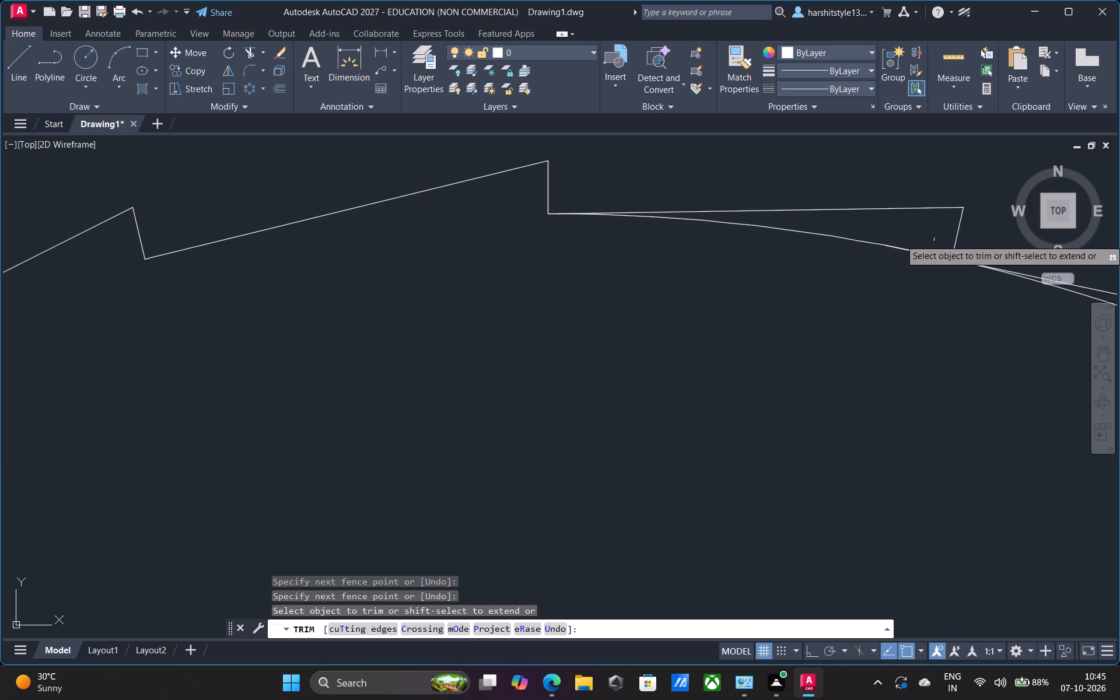
drag(935, 237, 895, 289)
drag(887, 237, 826, 259)
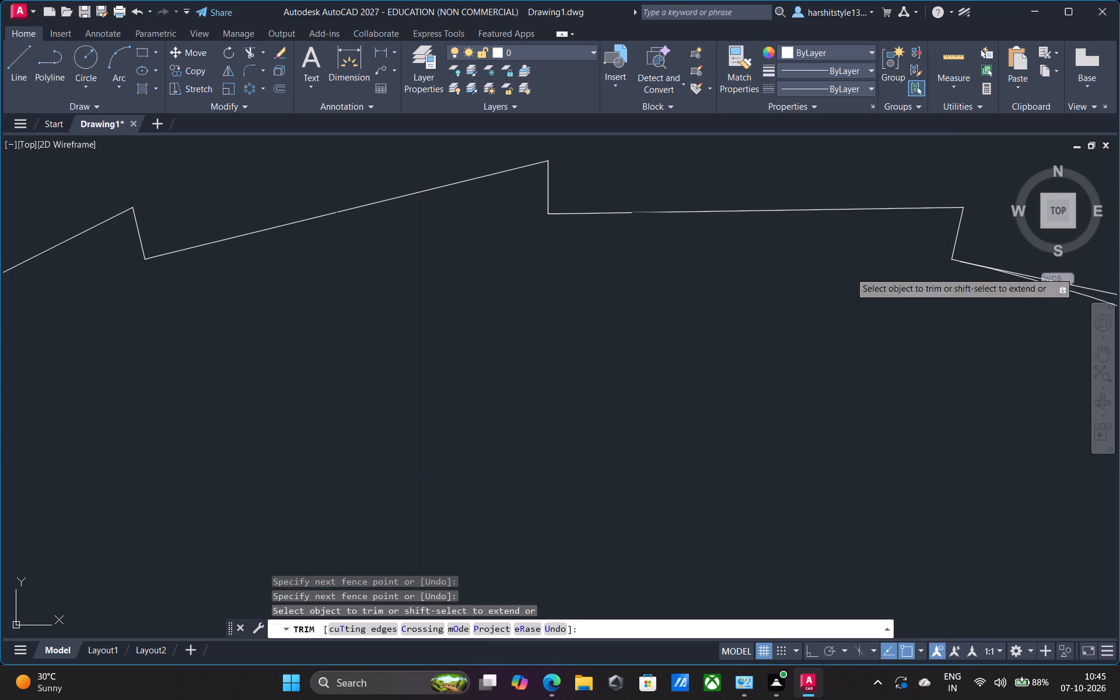
middle_drag(900, 321, 450, 322)
drag(853, 355, 756, 364)
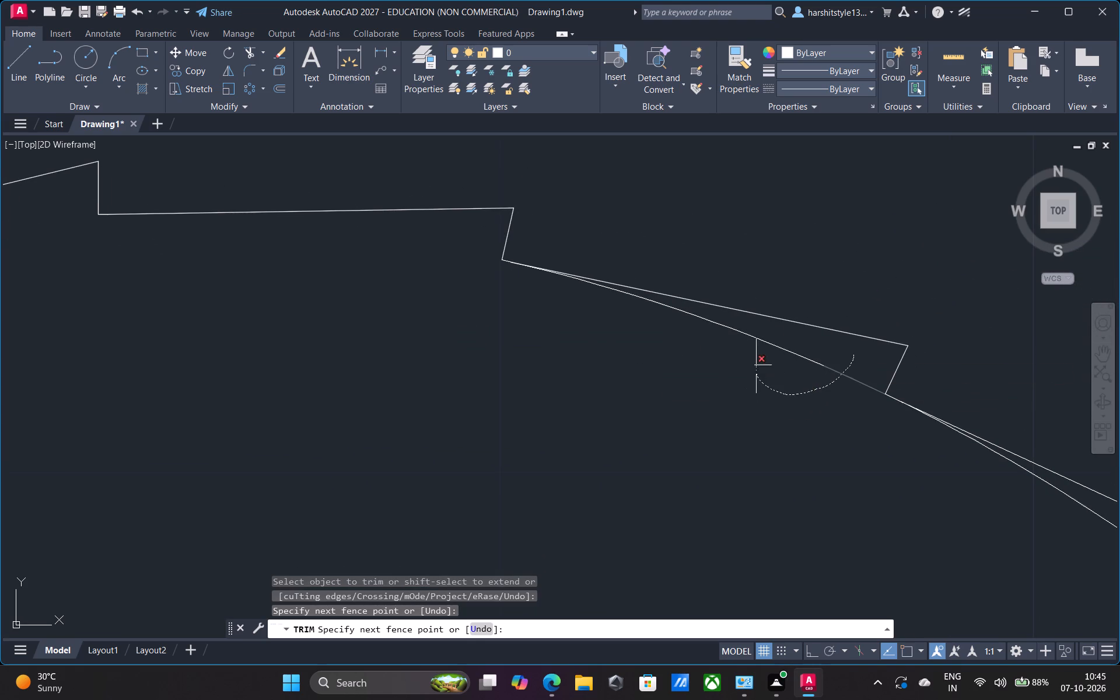
drag(756, 364, 784, 339)
middle_drag(789, 408, 520, 231)
scroll(520, 231, down, 1)
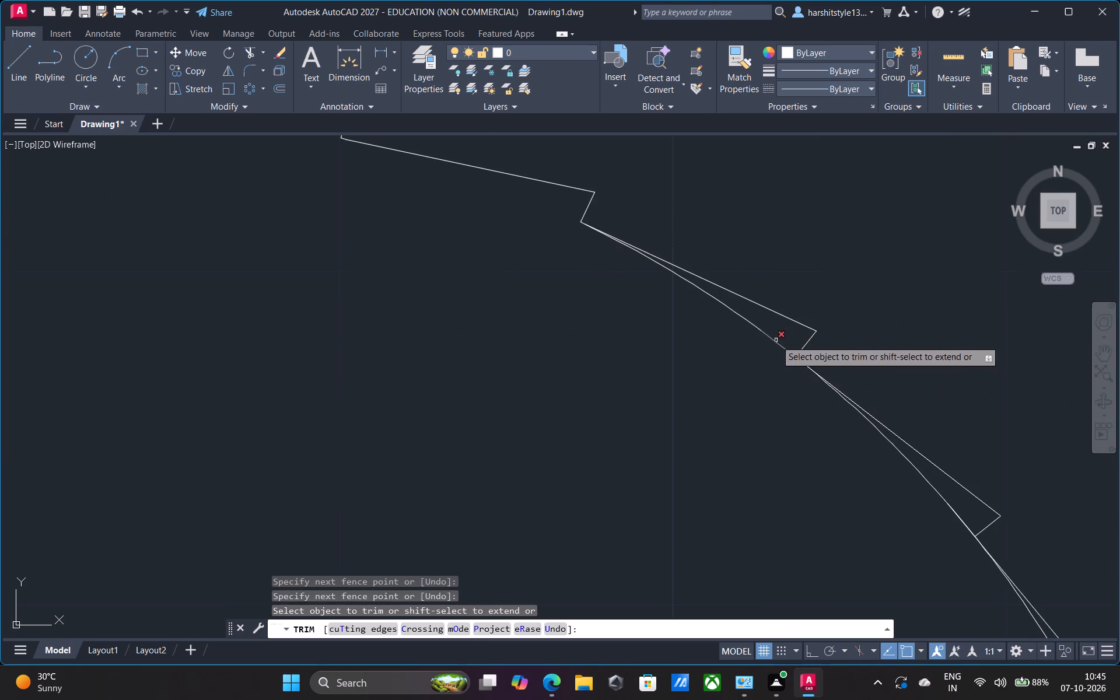
drag(776, 335, 758, 311)
Trim the circle's arcs beneath the next four teeth, continuing clockwise to the ring's rightmost point.
scroll(757, 346, down, 1)
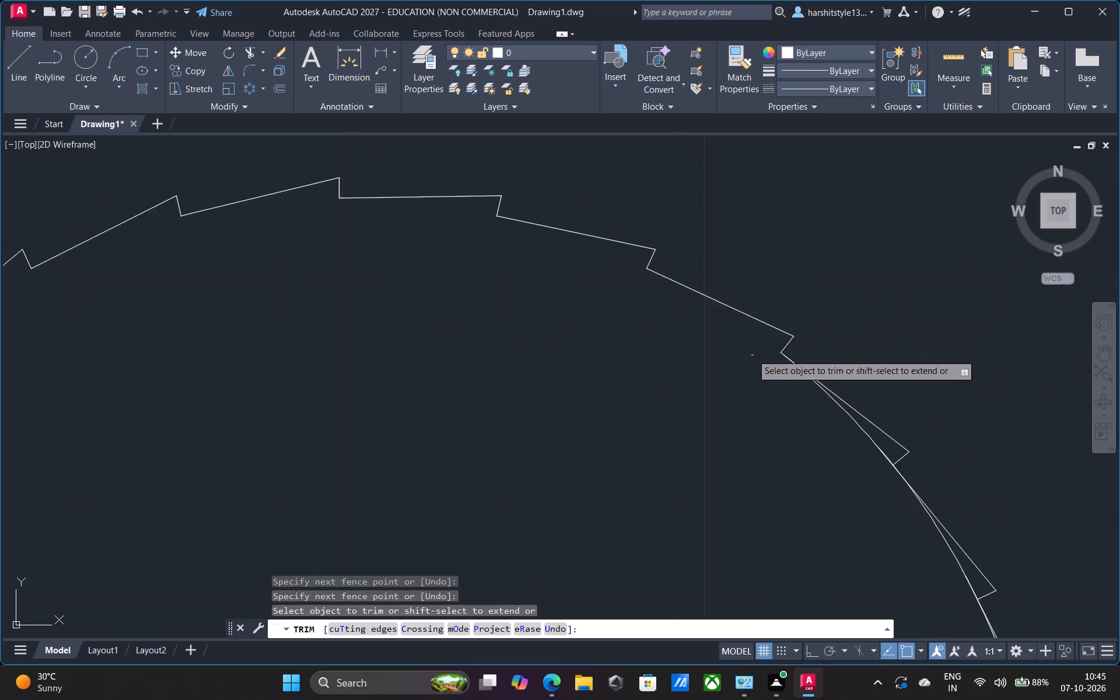
scroll(762, 443, down, 1)
middle_drag(769, 458, 564, 306)
scroll(580, 309, up, 2)
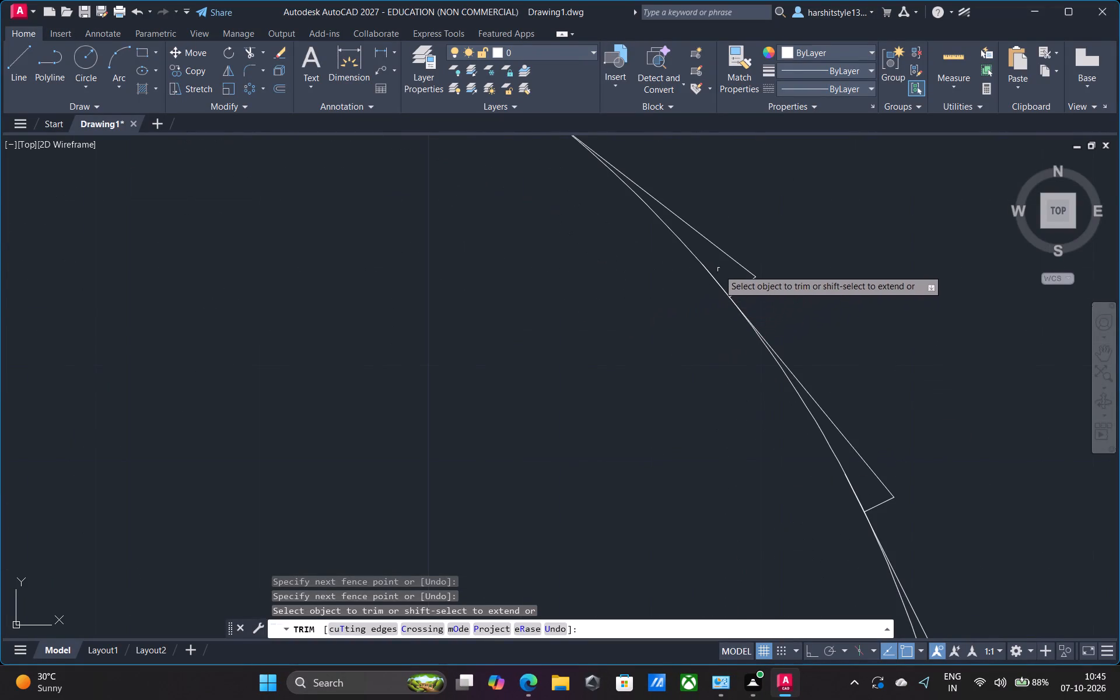
drag(719, 268, 694, 249)
middle_drag(652, 353, 563, 282)
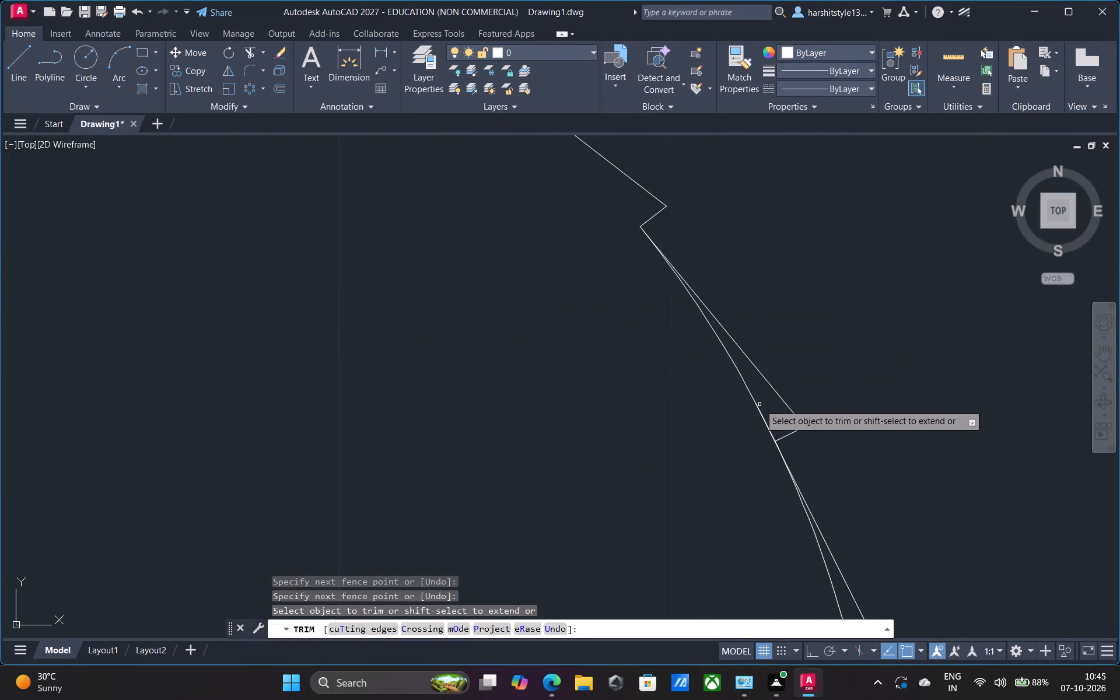
drag(764, 409, 750, 377)
middle_drag(724, 442, 702, 430)
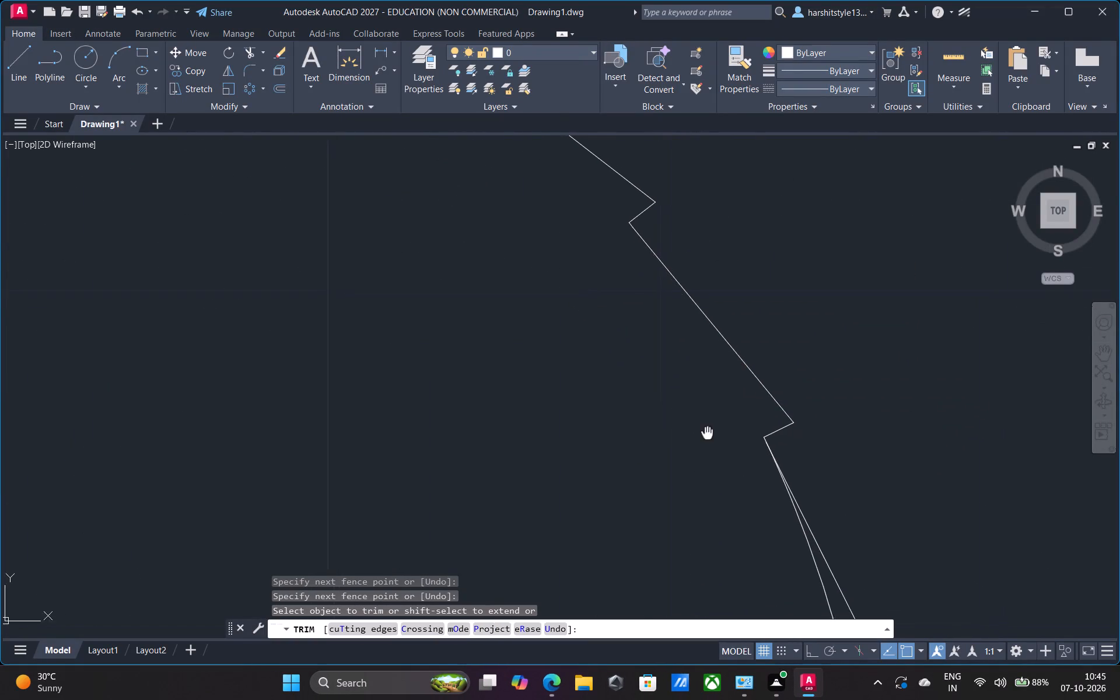
middle_drag(702, 430, 546, 262)
drag(677, 467, 659, 433)
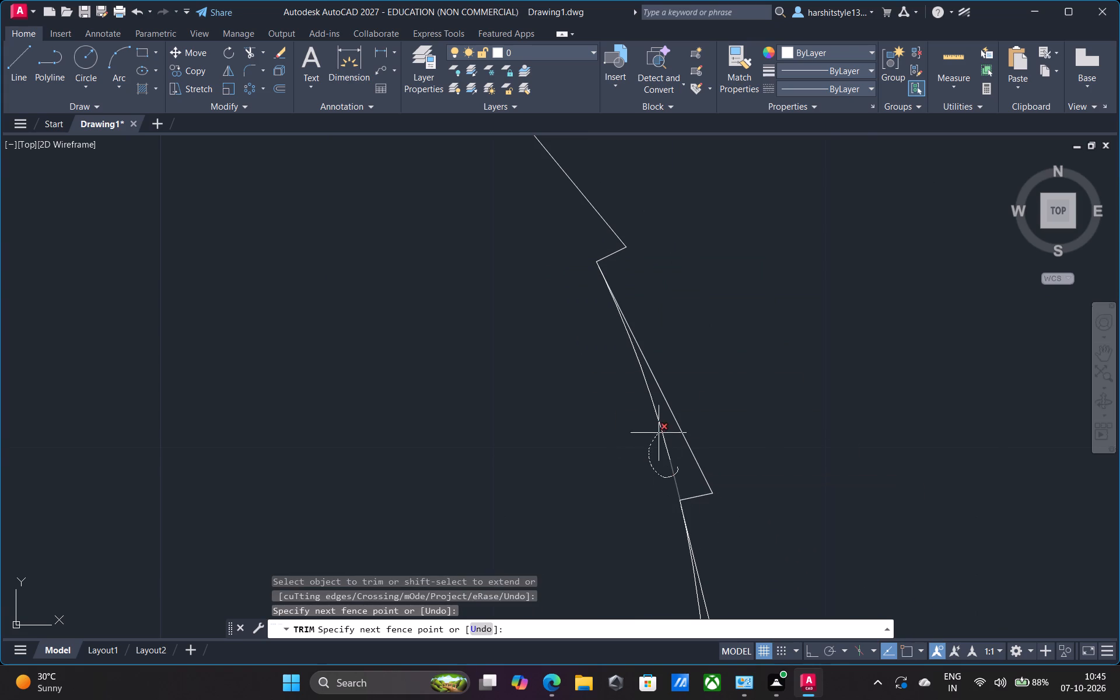
drag(659, 433, 666, 431)
middle_drag(636, 495, 497, 250)
drag(582, 484, 570, 429)
Trim the circle's arcs beneath the first three teeth below the ring's rightmost point.
scroll(542, 463, down, 2)
middle_drag(484, 510, 545, 300)
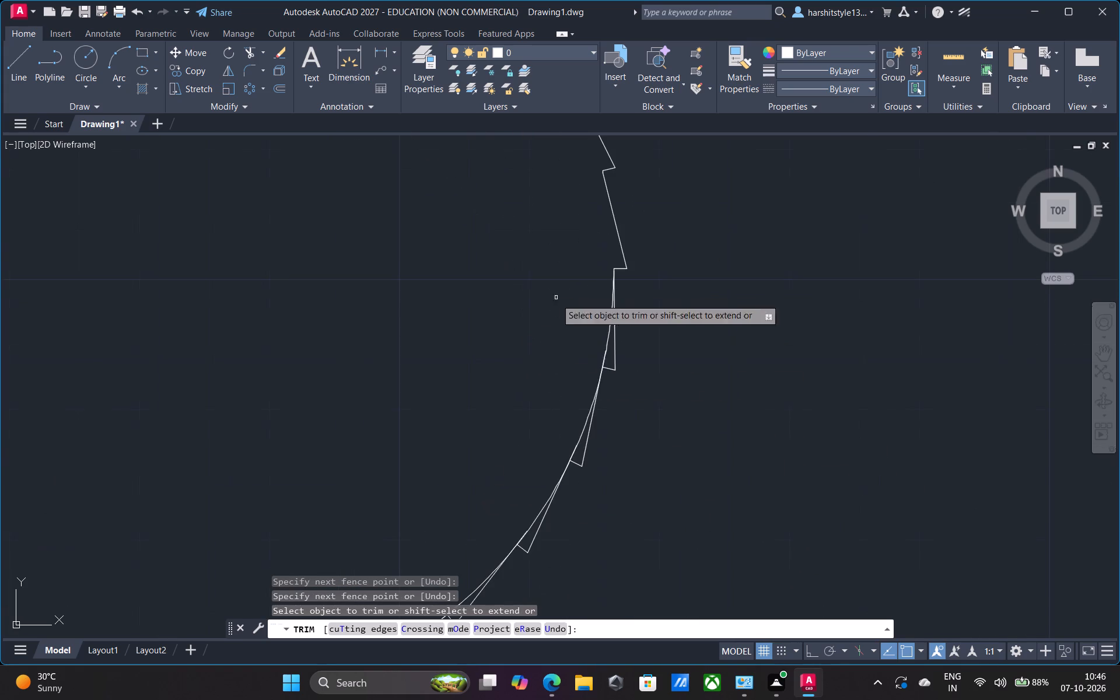
scroll(577, 384, up, 1)
drag(629, 352, 609, 321)
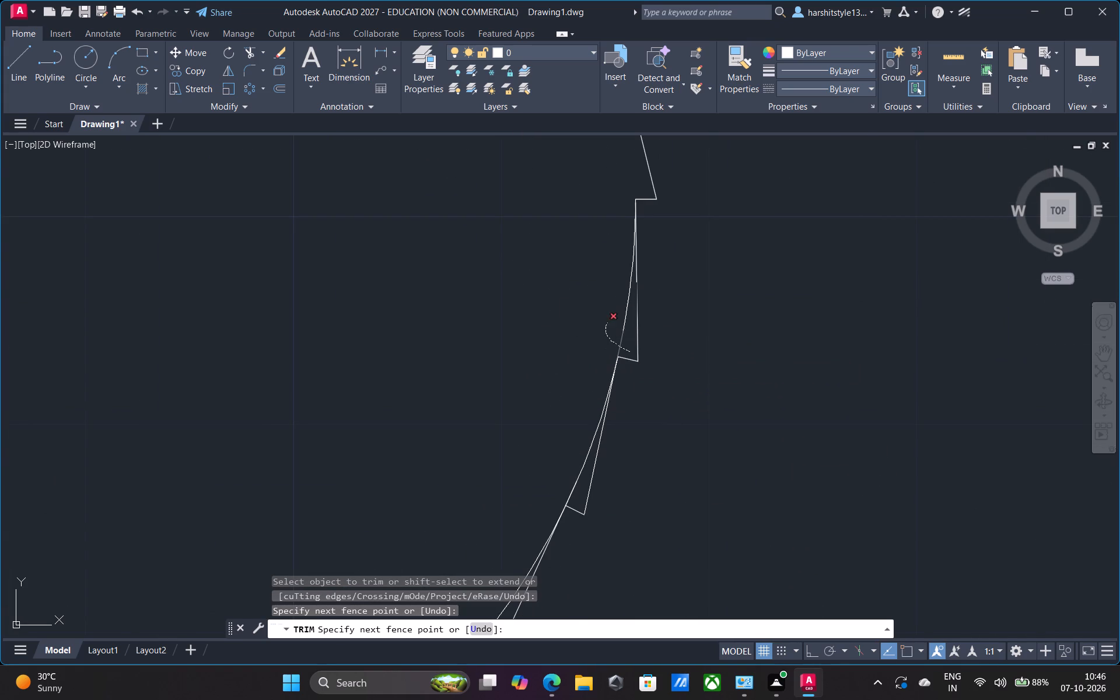
drag(609, 321, 629, 307)
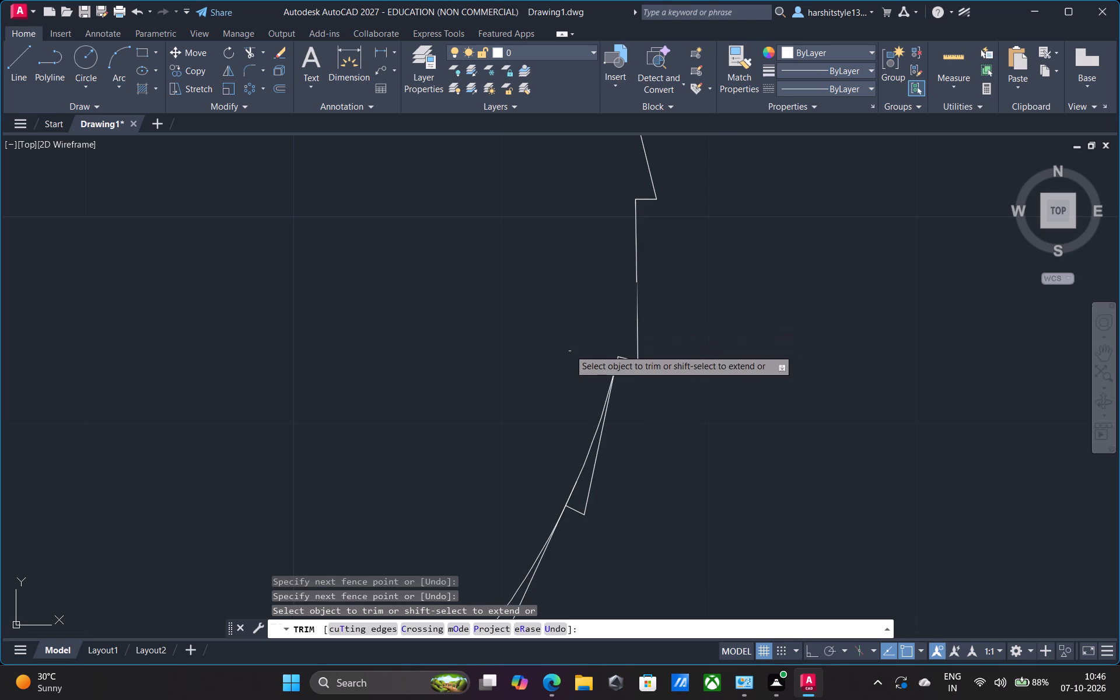
middle_drag(569, 349, 584, 309)
drag(601, 387, 601, 387)
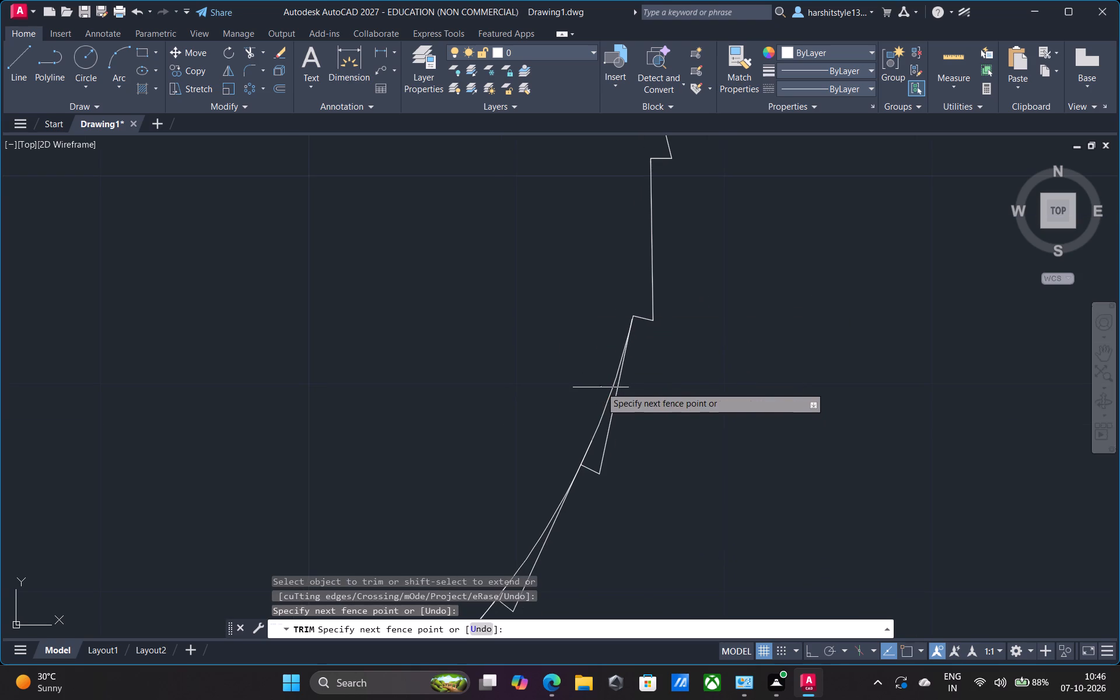
drag(601, 387, 572, 457)
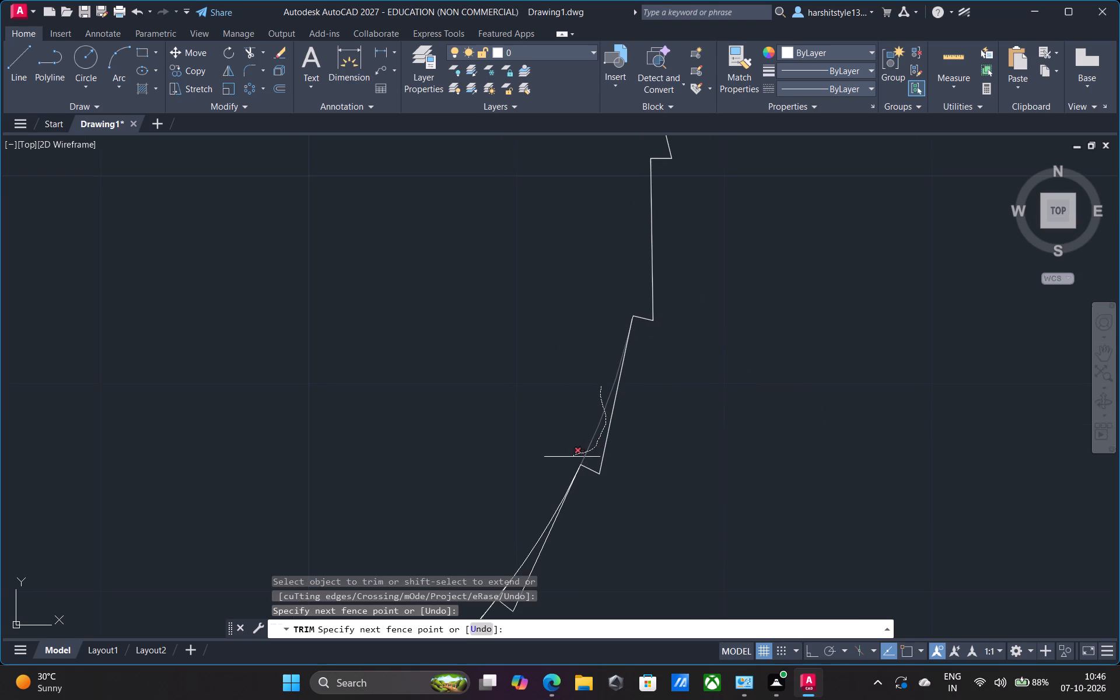
drag(572, 457, 531, 566)
drag(531, 566, 489, 564)
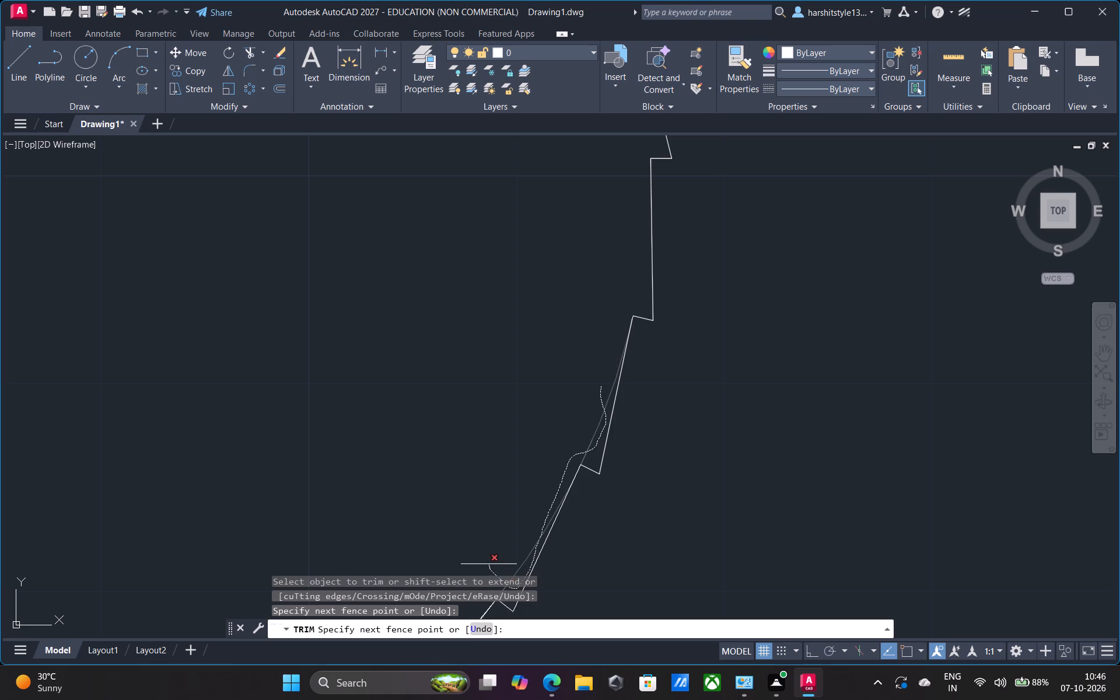
drag(489, 564, 489, 563)
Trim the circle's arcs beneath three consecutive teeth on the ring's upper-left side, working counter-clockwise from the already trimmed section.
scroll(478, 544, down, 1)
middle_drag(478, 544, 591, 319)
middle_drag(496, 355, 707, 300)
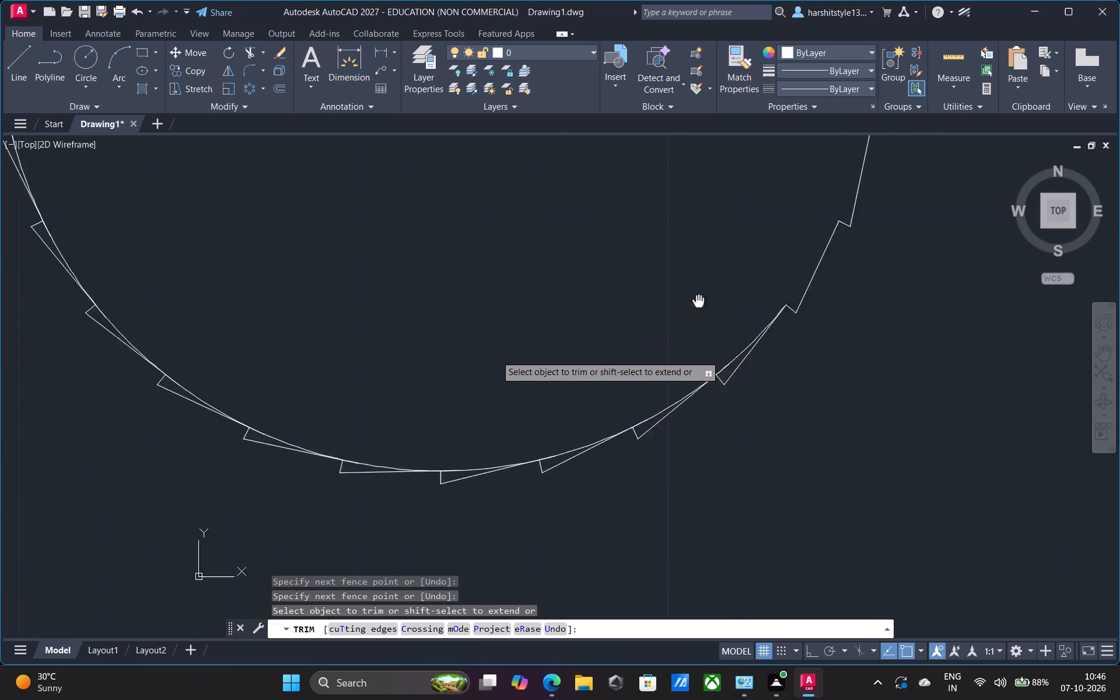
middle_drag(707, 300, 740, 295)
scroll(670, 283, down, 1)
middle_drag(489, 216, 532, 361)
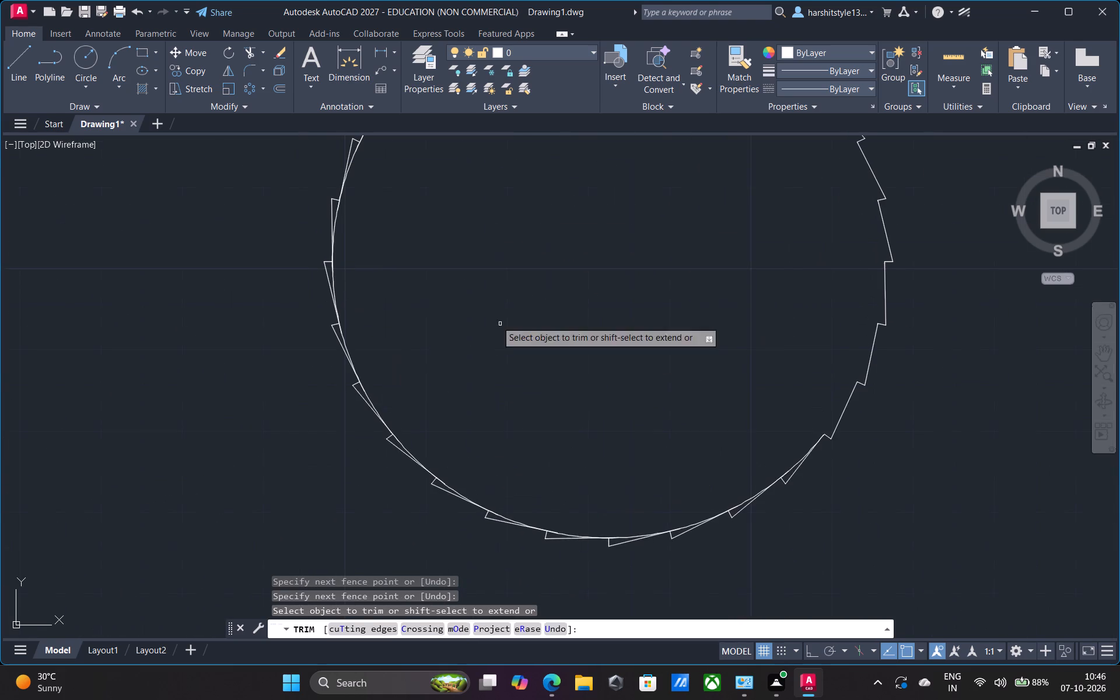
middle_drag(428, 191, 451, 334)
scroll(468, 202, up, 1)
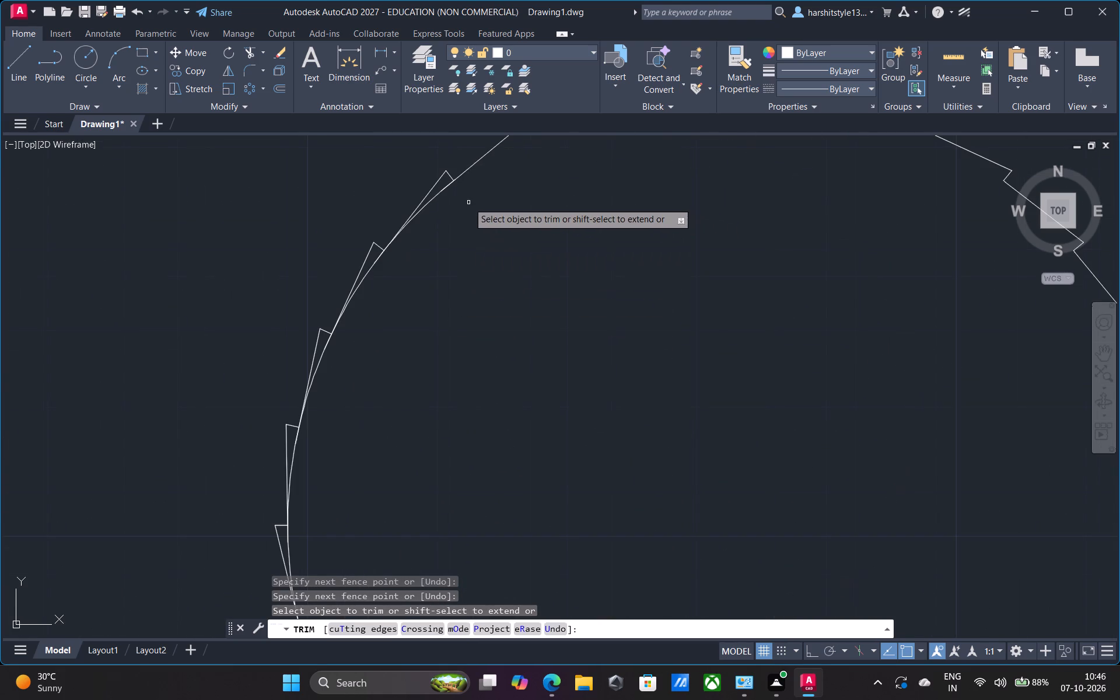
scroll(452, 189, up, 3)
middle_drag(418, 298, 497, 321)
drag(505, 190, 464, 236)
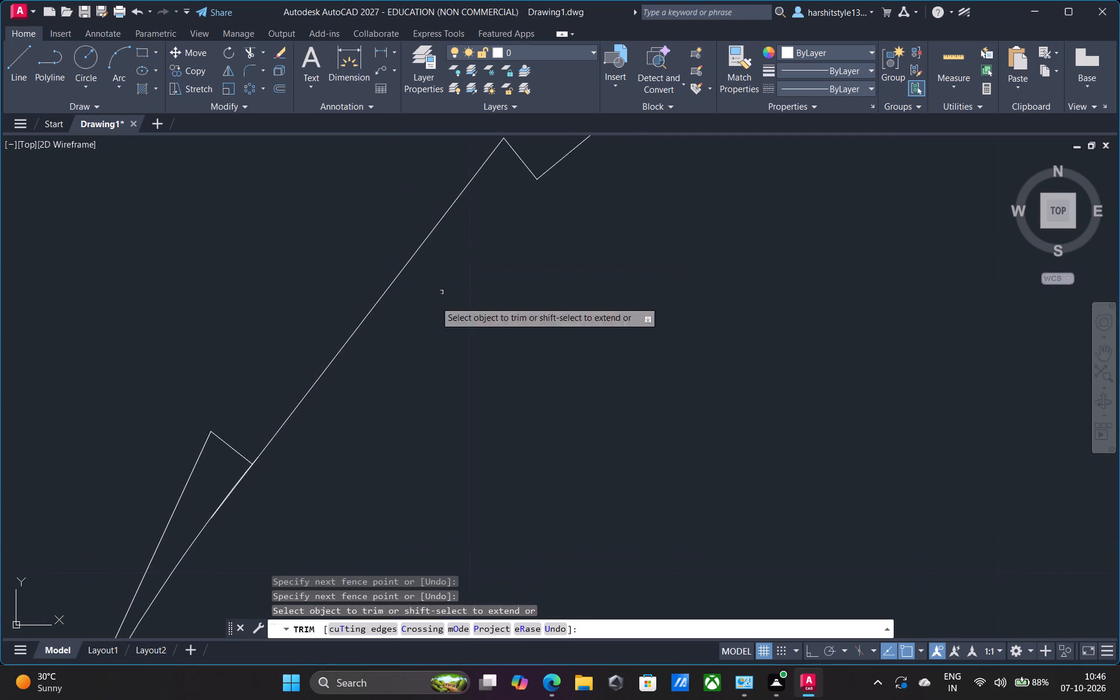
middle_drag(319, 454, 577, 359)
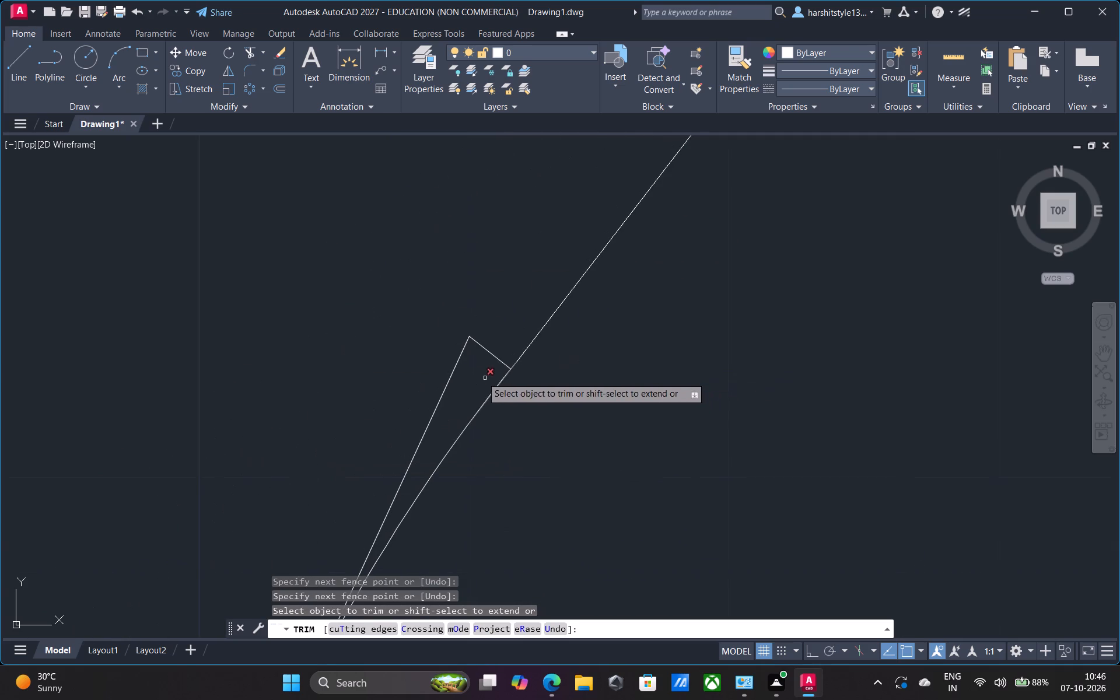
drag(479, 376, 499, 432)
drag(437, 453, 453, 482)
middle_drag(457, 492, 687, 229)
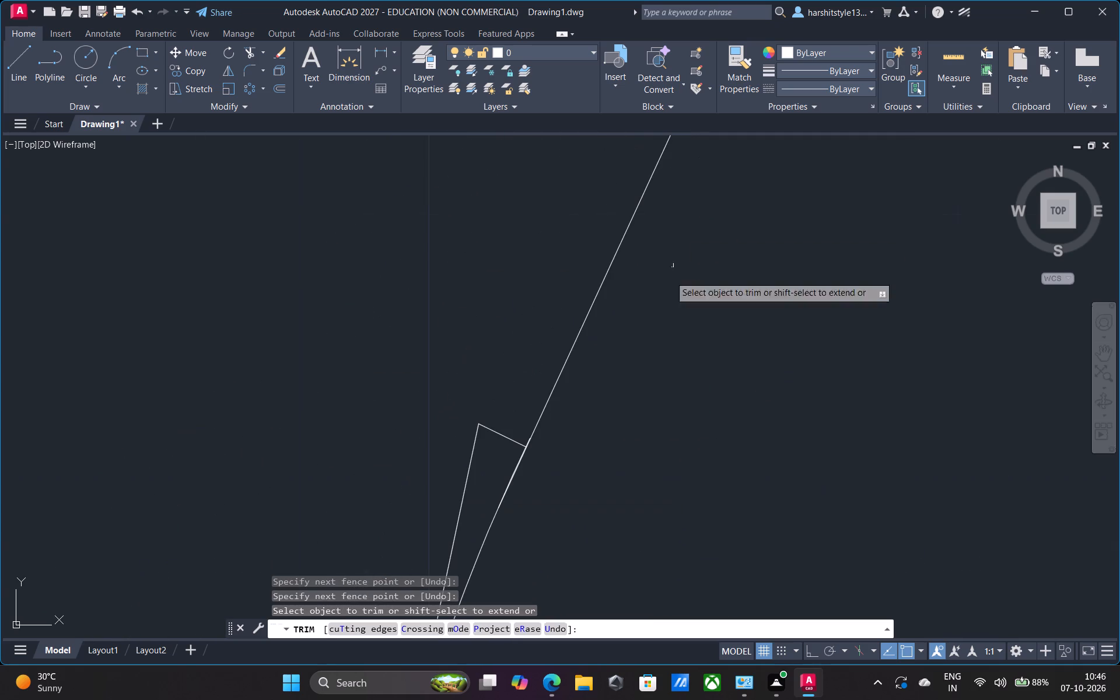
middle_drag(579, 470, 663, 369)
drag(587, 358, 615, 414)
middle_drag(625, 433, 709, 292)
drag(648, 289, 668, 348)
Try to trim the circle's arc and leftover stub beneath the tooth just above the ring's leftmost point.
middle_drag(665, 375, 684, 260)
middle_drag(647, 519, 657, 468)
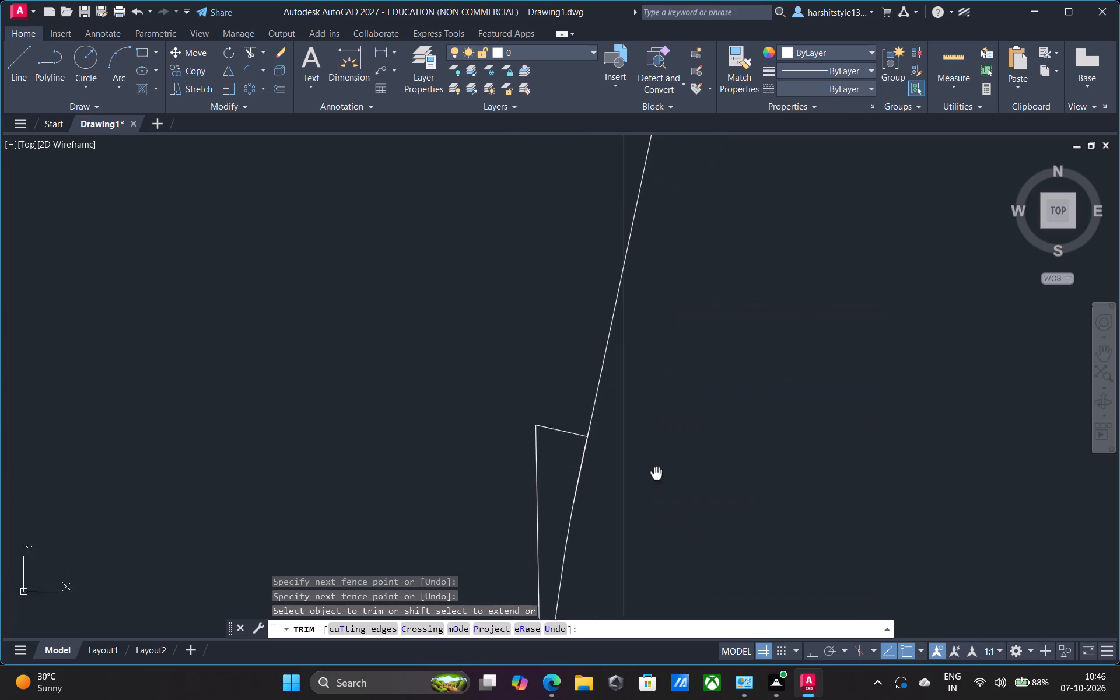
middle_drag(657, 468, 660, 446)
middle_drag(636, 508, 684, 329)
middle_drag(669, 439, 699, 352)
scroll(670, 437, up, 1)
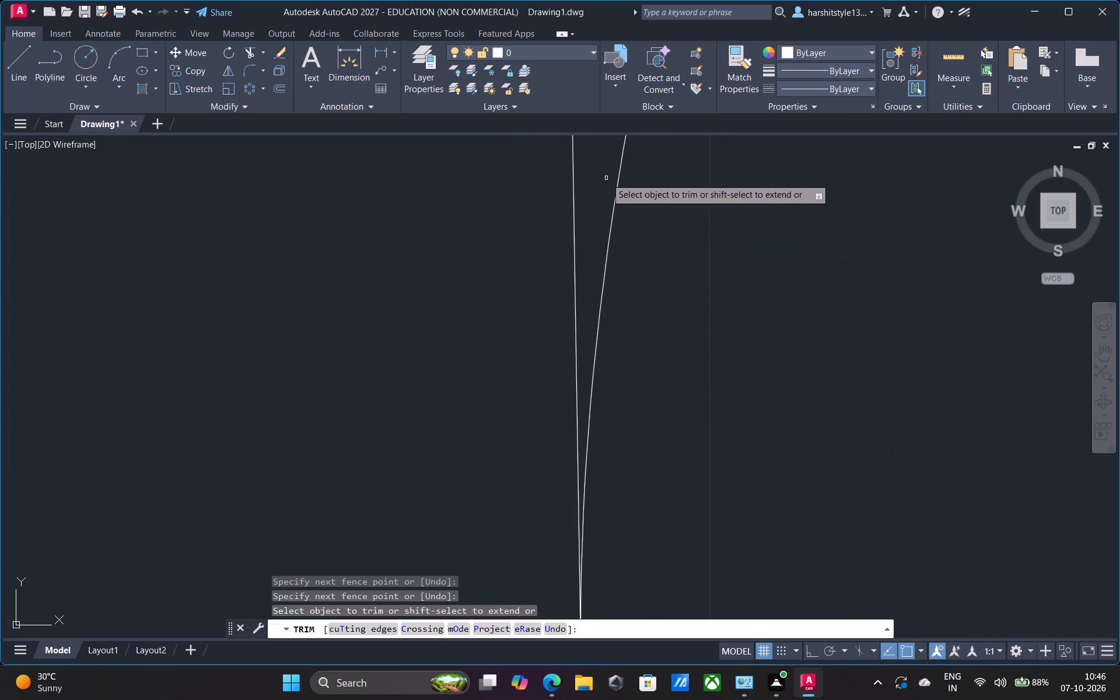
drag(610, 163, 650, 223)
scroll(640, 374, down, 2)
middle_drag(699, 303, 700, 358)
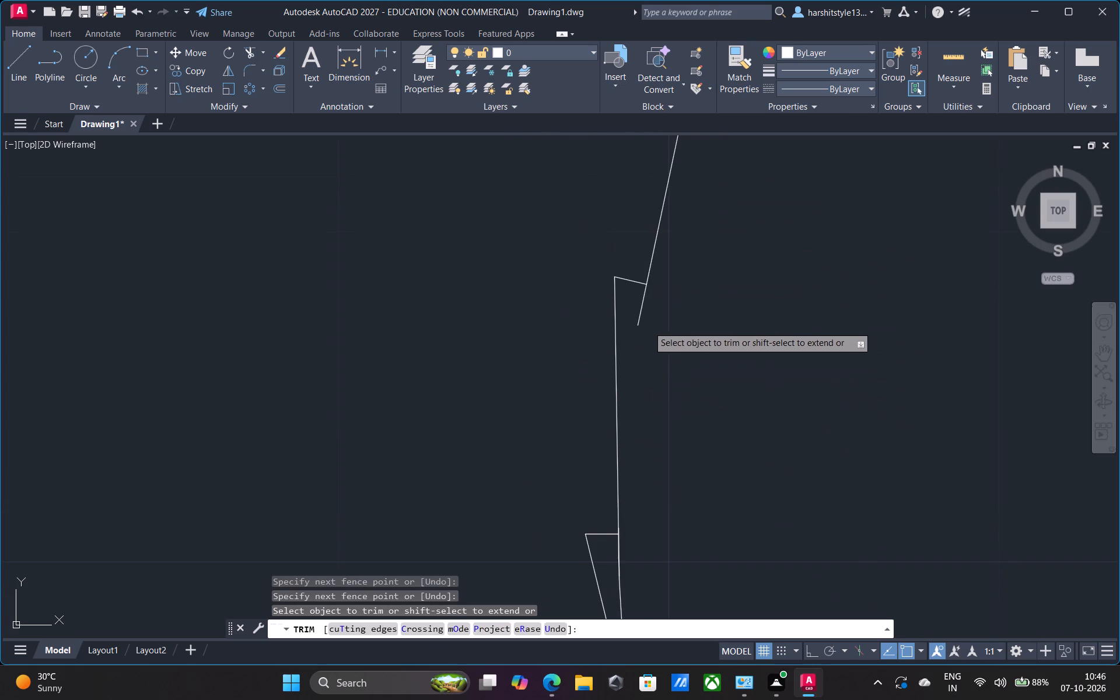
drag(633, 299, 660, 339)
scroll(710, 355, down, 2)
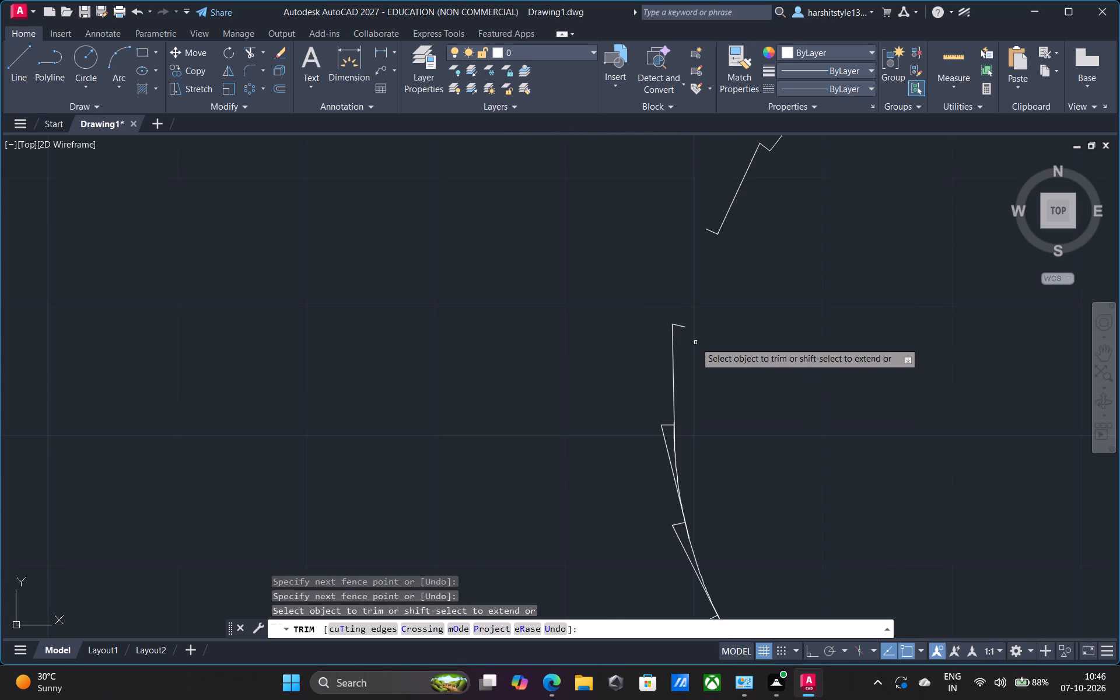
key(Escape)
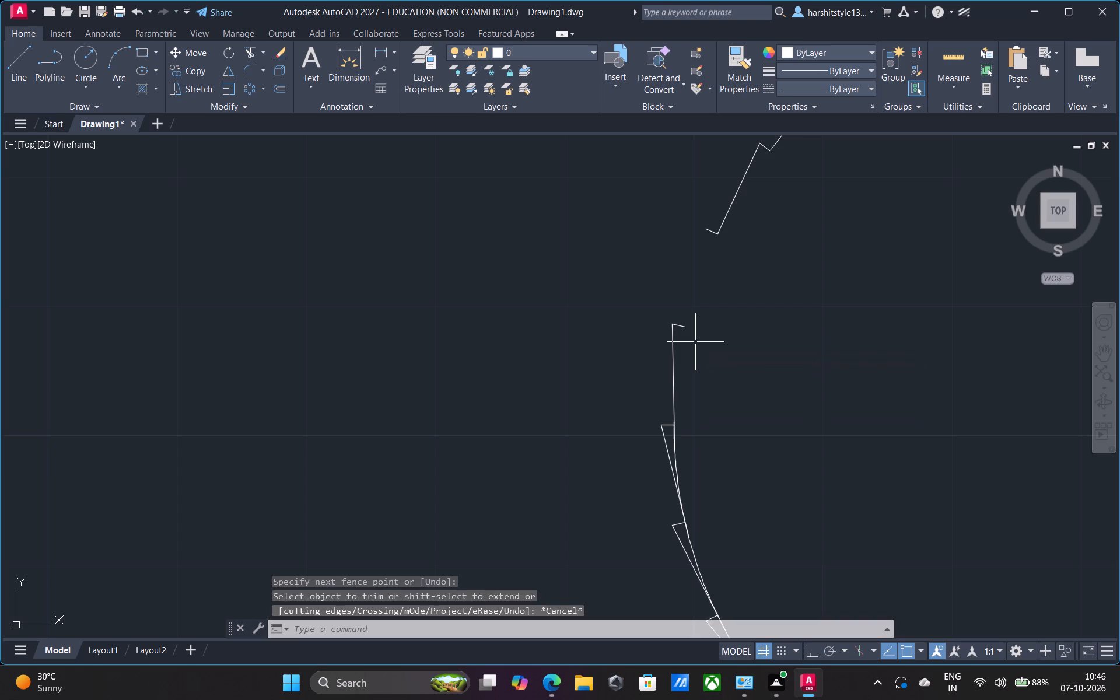
Undo the ring trims, the explode and the polar array, back to the single tooth on the circle.
key(ctrl+z)
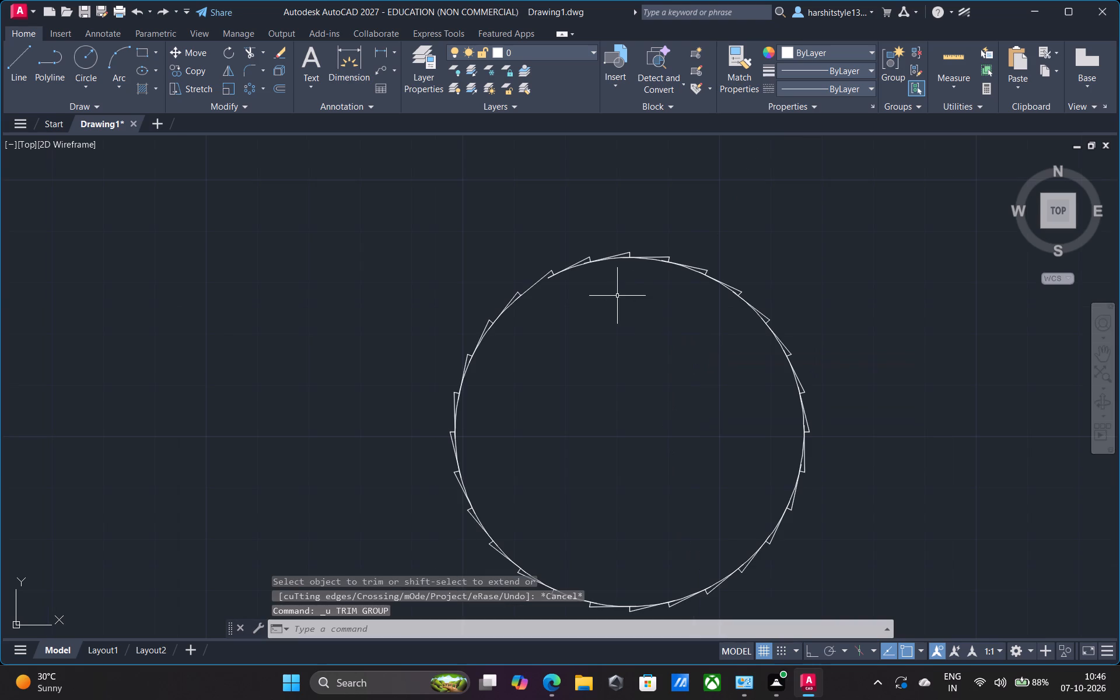
key(ctrl+z)
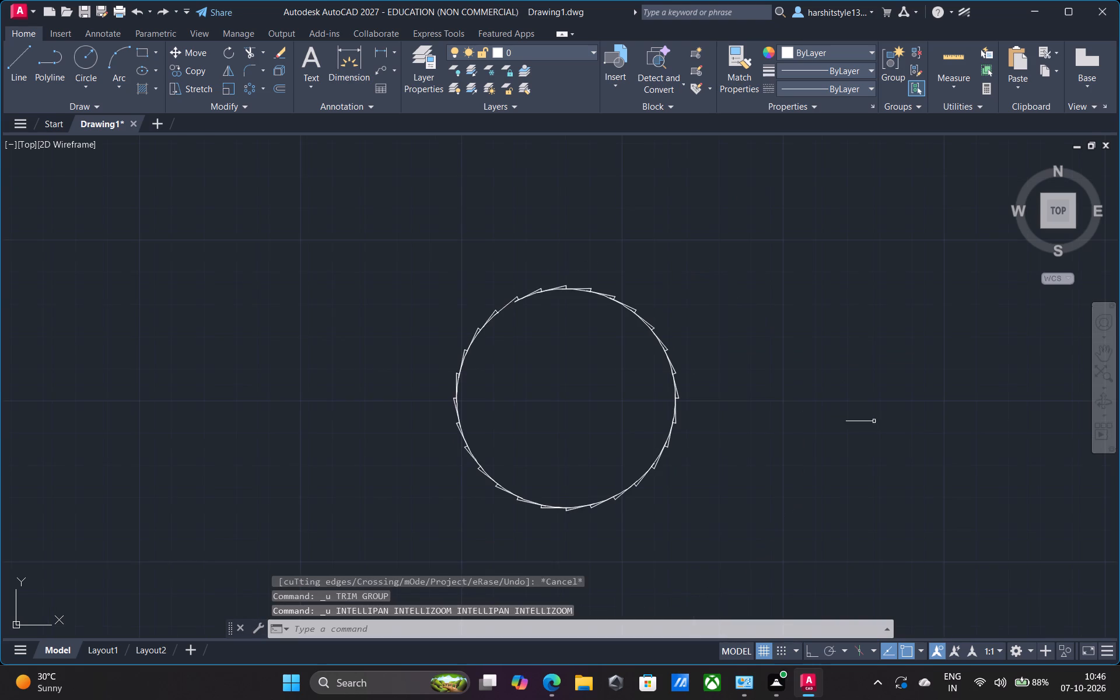
key(ctrl+z)
key(ctrl+z)
key(ctrl+z)
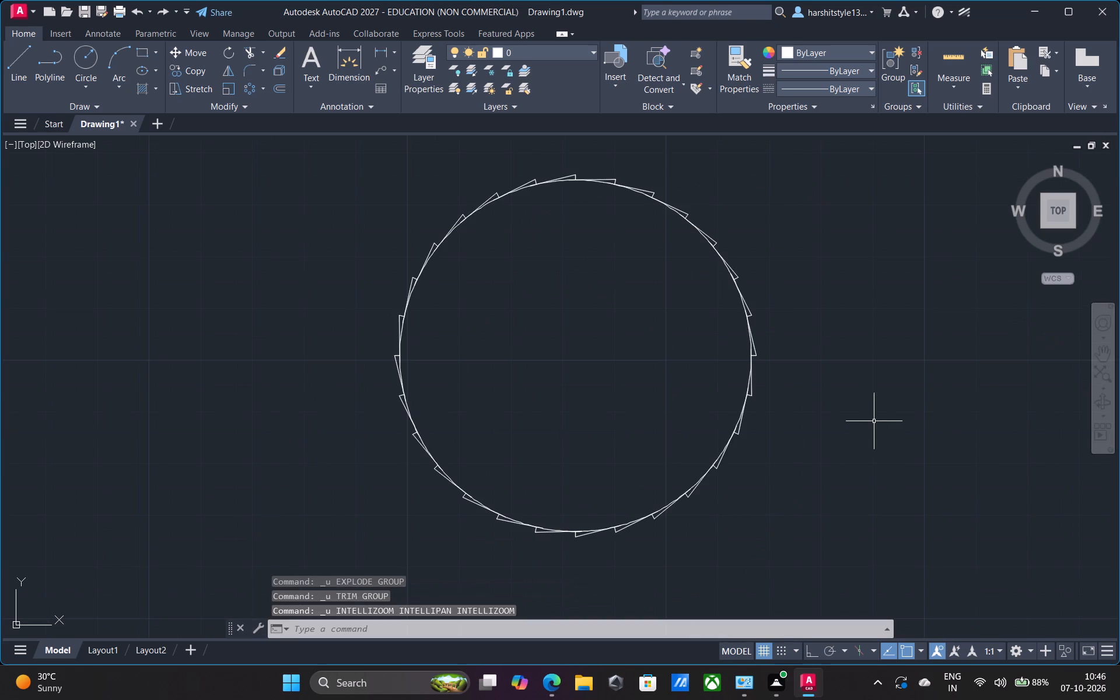
key(ctrl+z)
Trim the circle's arc beneath the single tooth at the circle's rightmost point.
scroll(764, 391, up, 3)
scroll(675, 511, up, 2)
scroll(667, 503, down, 1)
scroll(639, 472, up, 1)
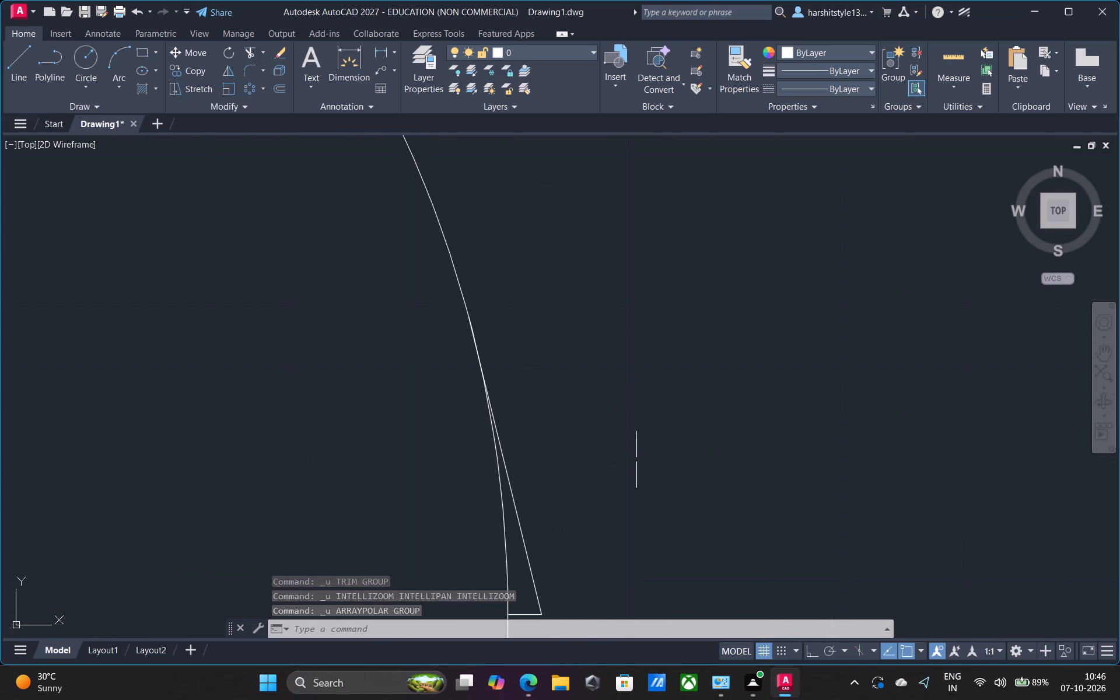
middle_drag(629, 446, 684, 314)
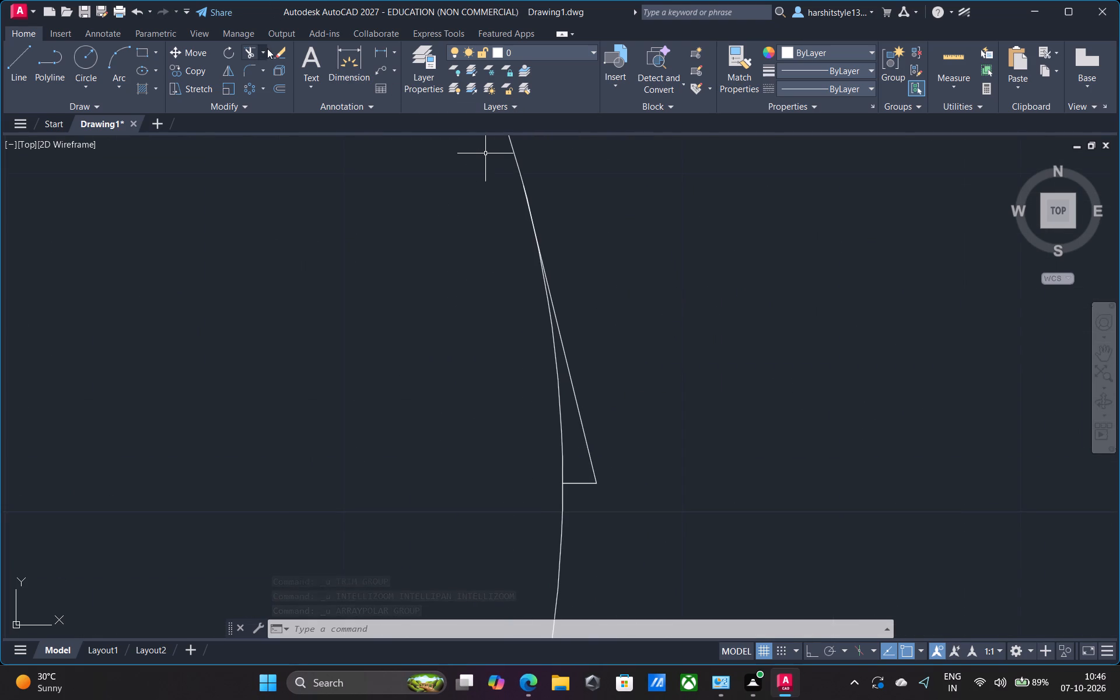
click(252, 48)
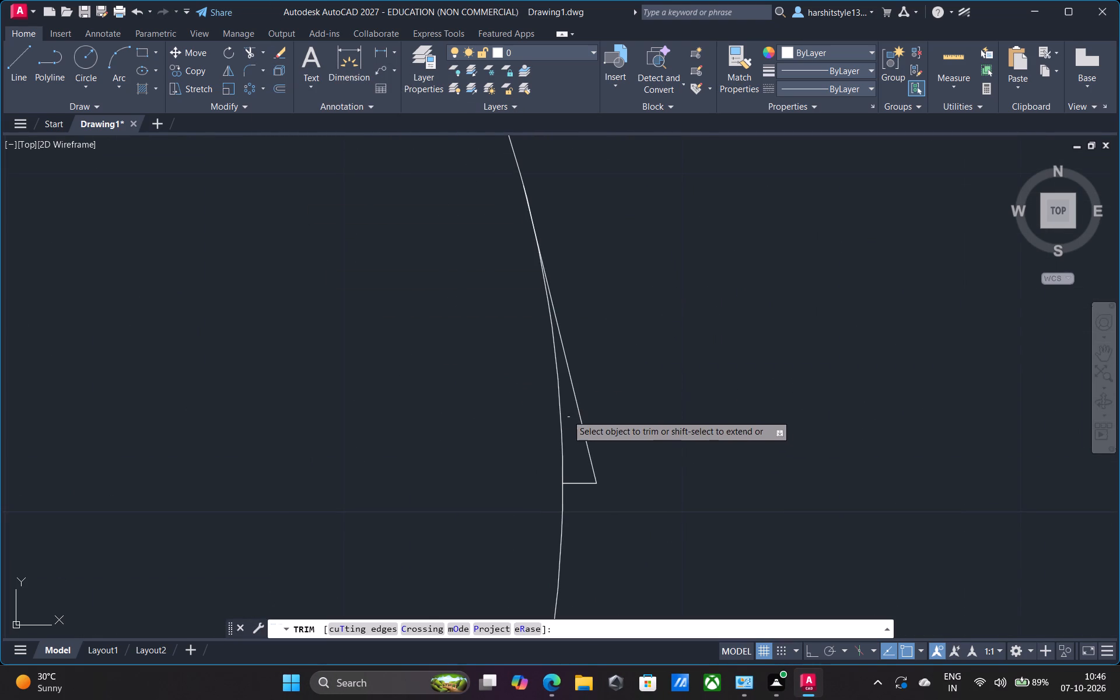
click(561, 422)
scroll(489, 342, down, 1)
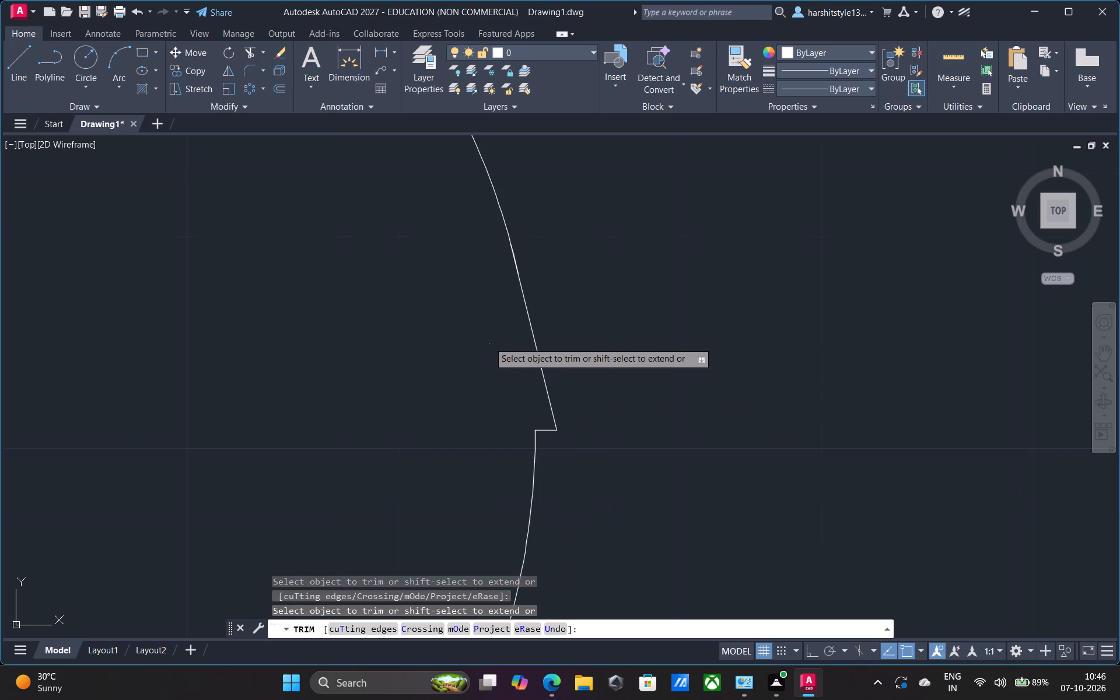
scroll(594, 297, down, 2)
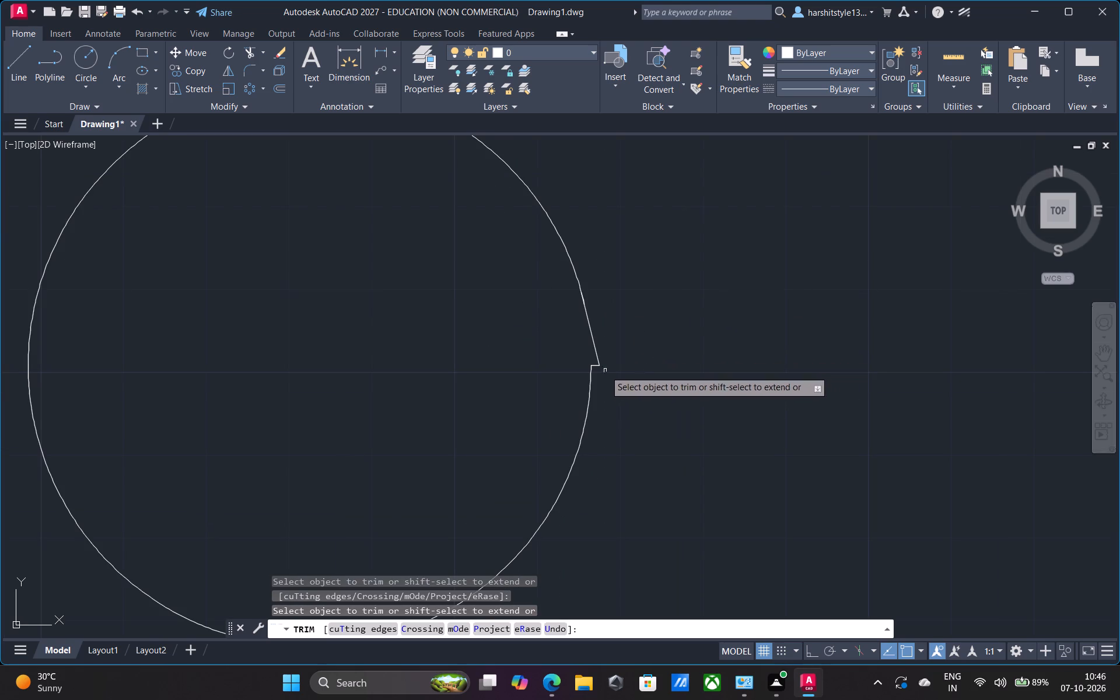
scroll(569, 250, up, 1)
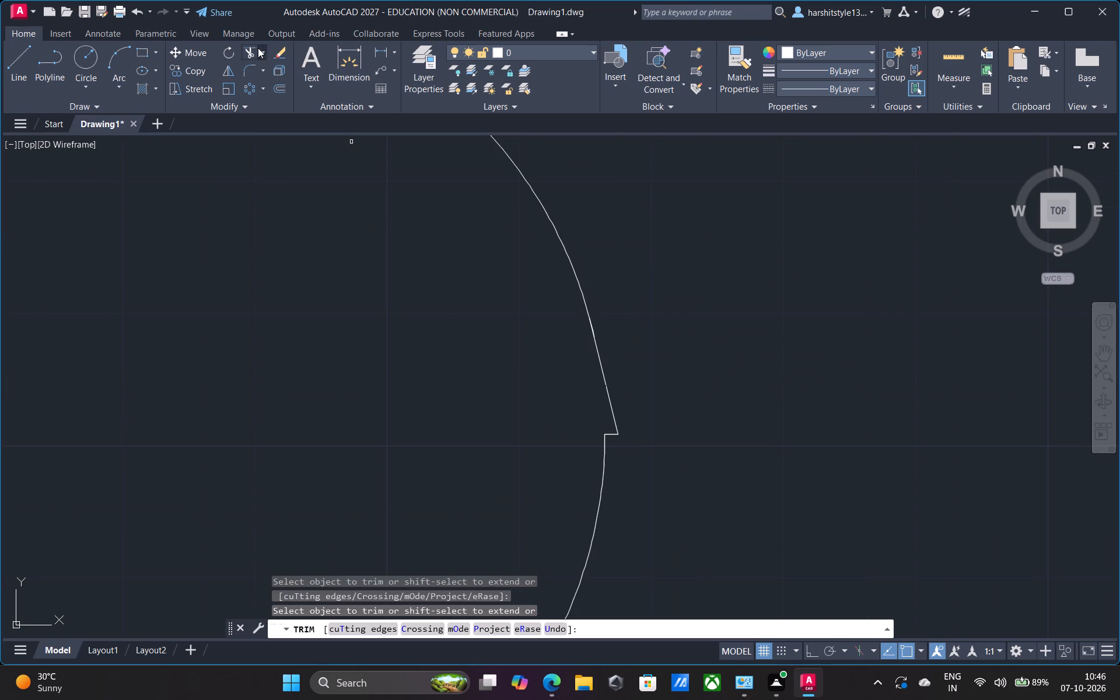
Create a polar array of the tooth's two lines around the circle's center with 28 items.
click(254, 87)
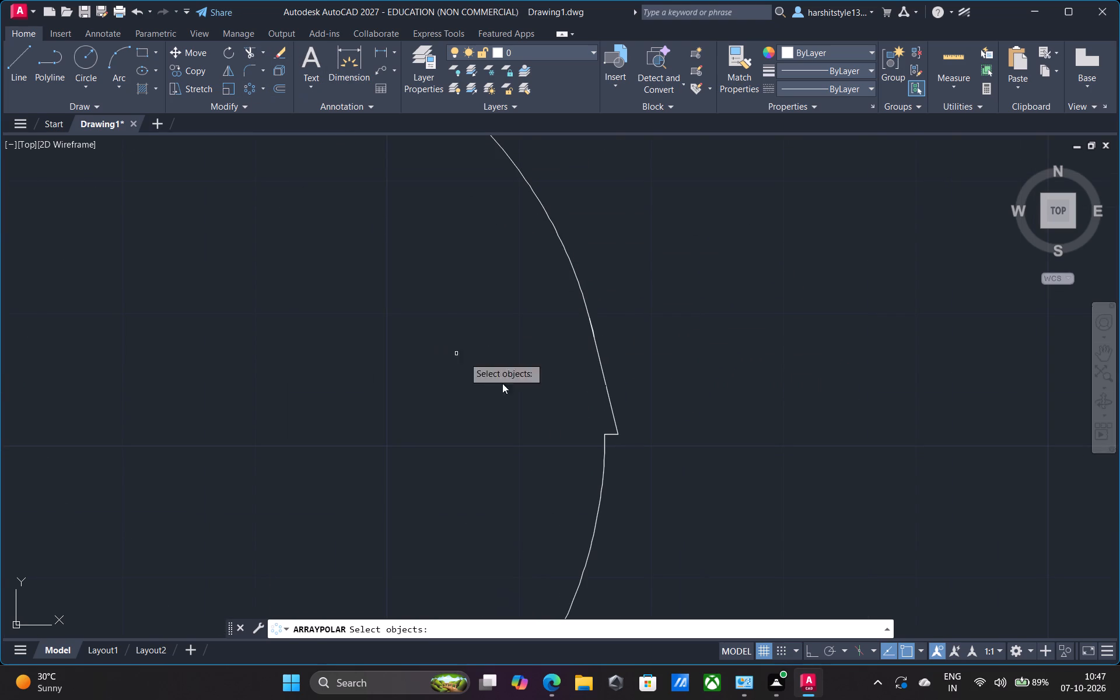
click(608, 398)
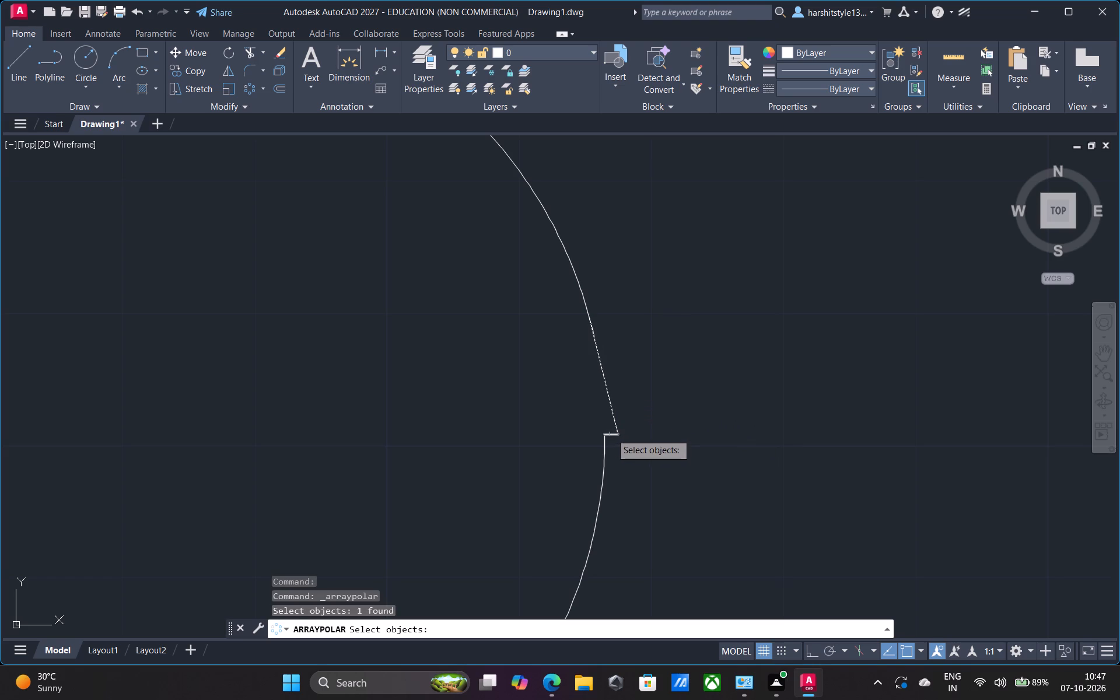
click(611, 433)
right_click(557, 374)
scroll(554, 370, down, 3)
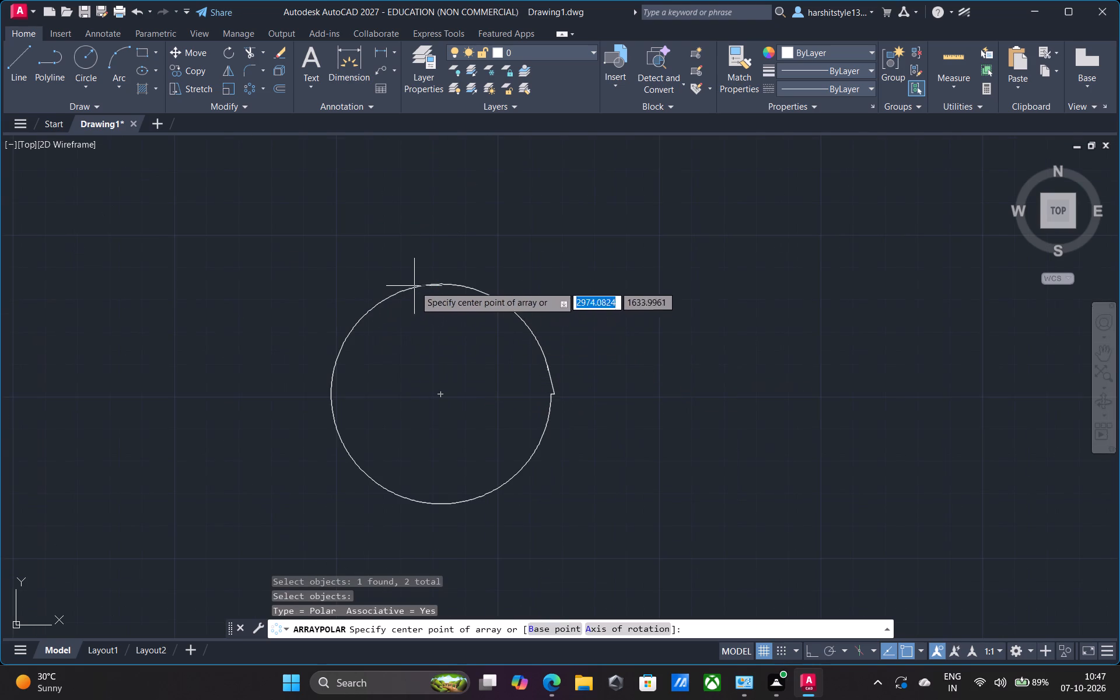
click(441, 397)
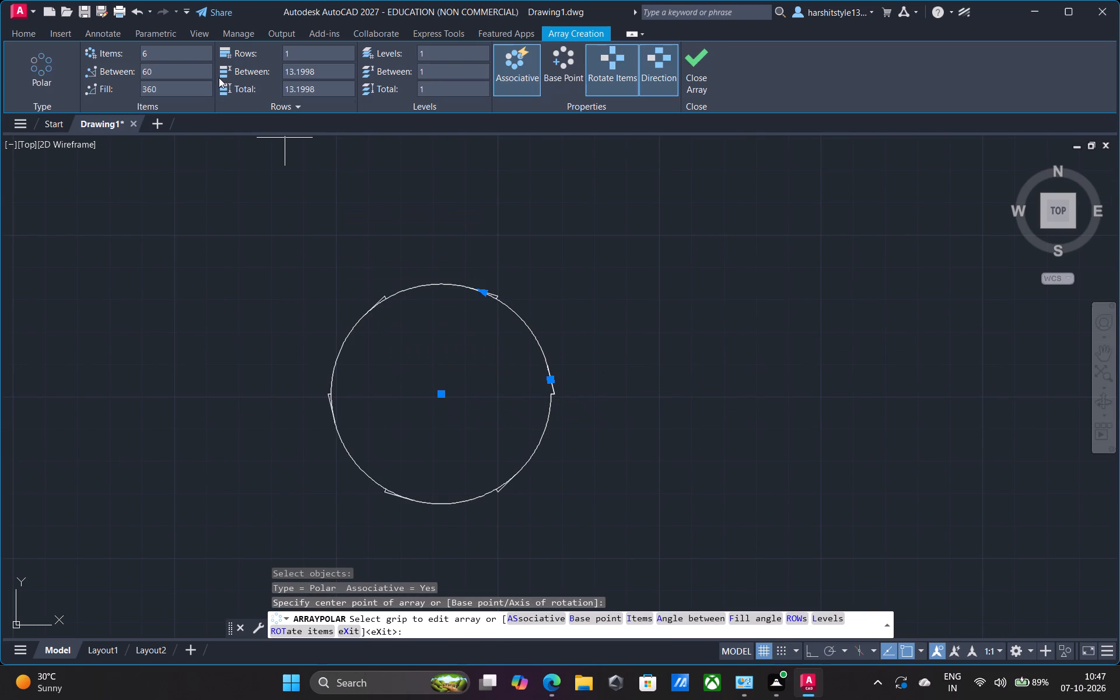
click(183, 54)
text(28)
key(Return)
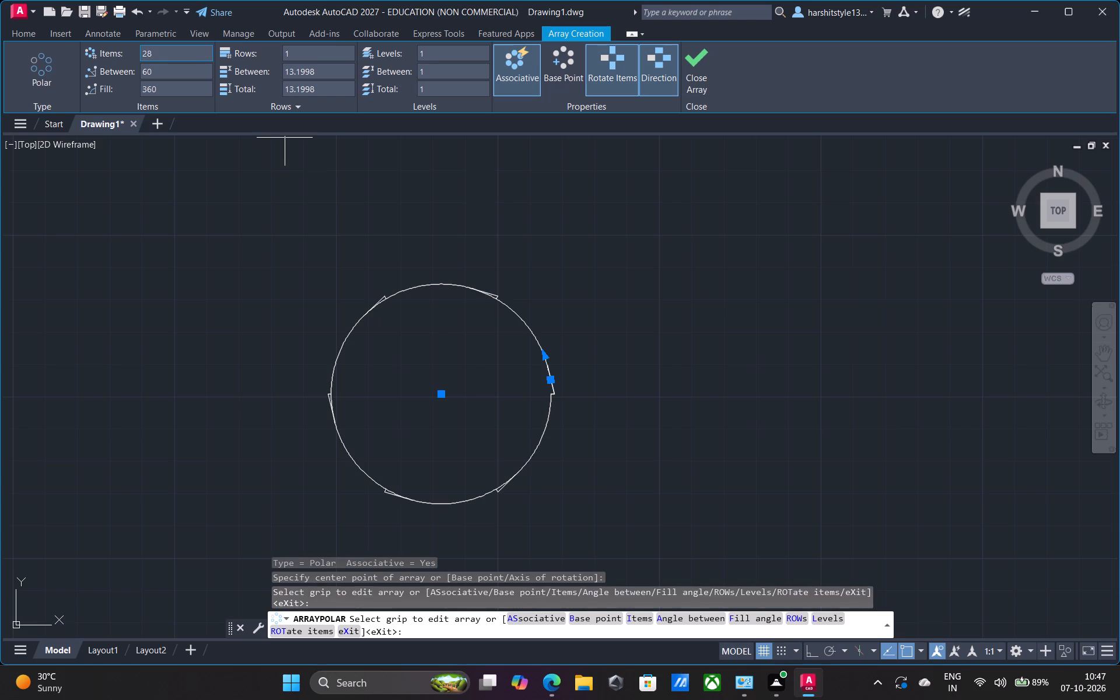
click(693, 48)
Try to trim the circle's arc beneath a tooth on the ring's upper-left side with freehand fences.
scroll(379, 307, up, 3)
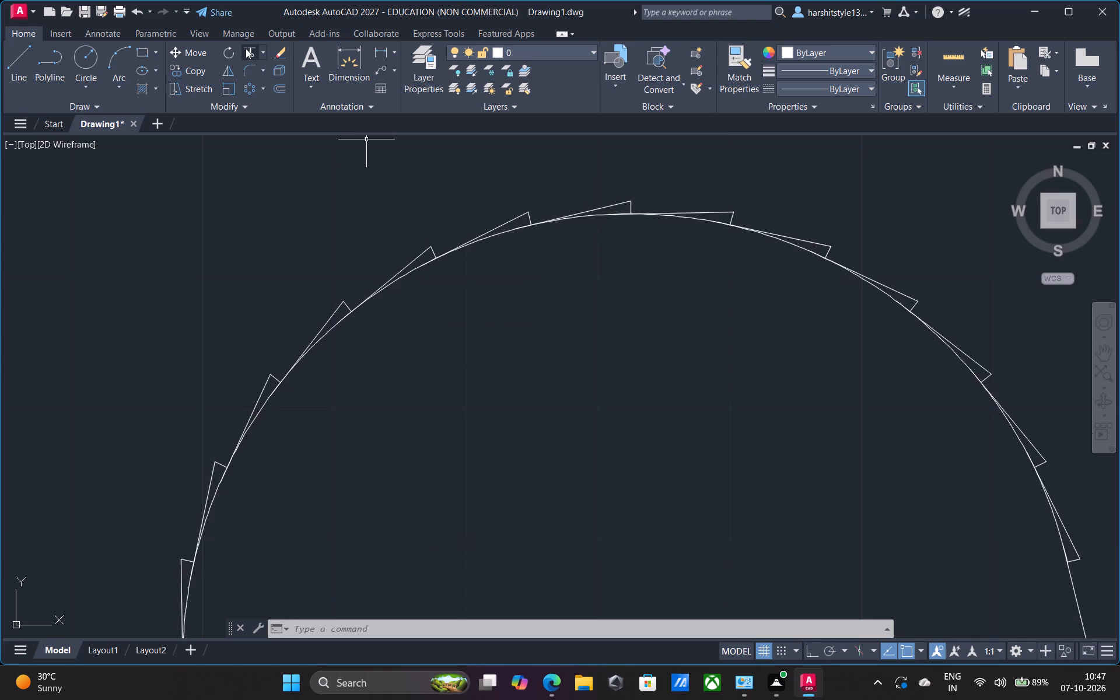
click(246, 48)
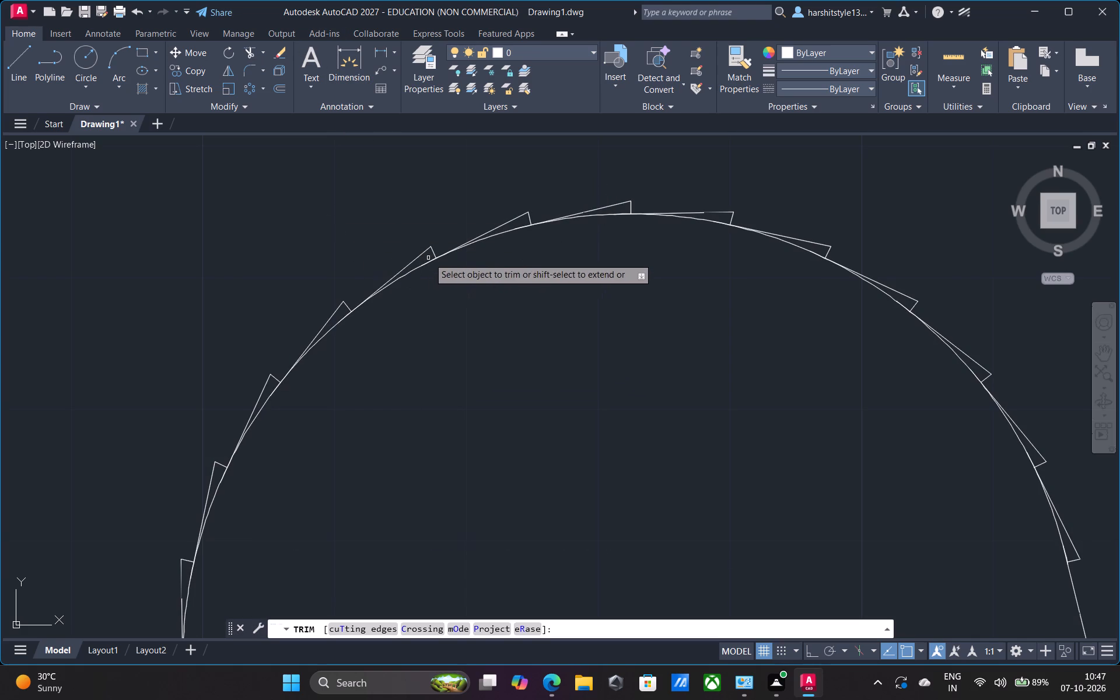
scroll(435, 274, up, 4)
drag(398, 164, 435, 290)
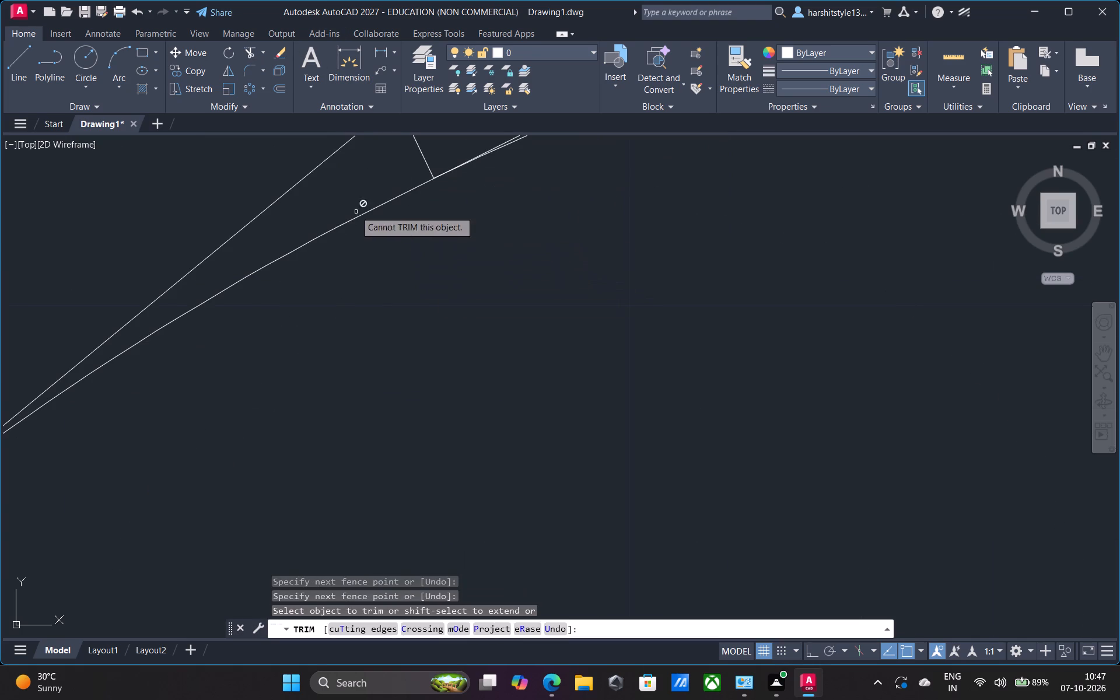
drag(353, 205, 376, 313)
scroll(370, 296, down, 7)
middle_drag(434, 402, 478, 324)
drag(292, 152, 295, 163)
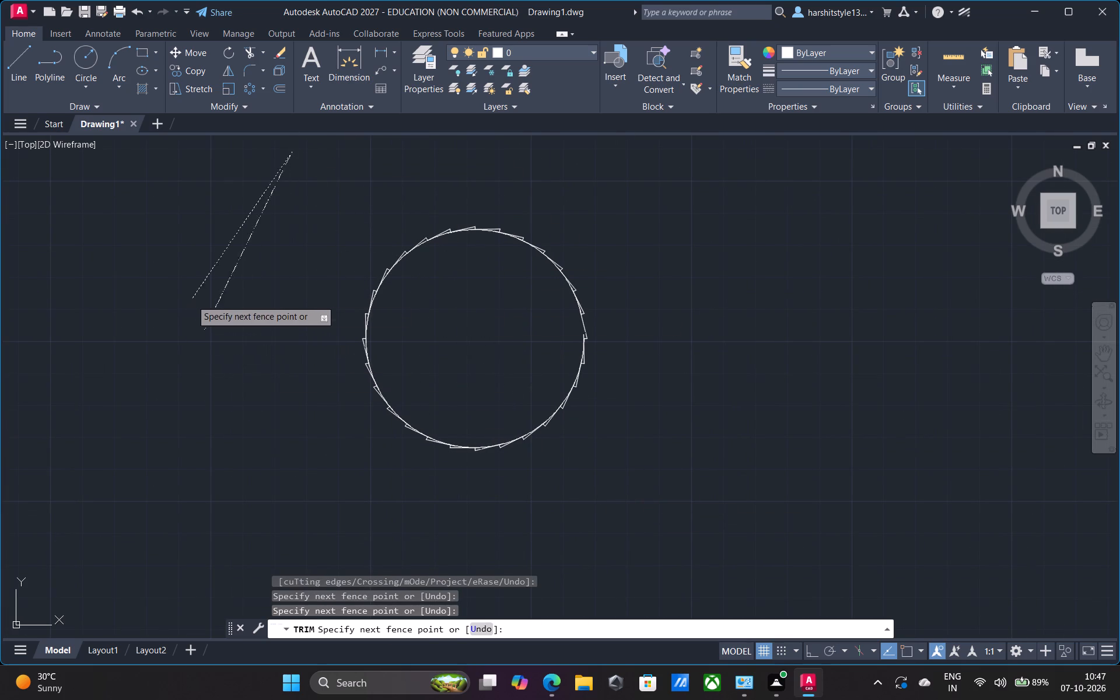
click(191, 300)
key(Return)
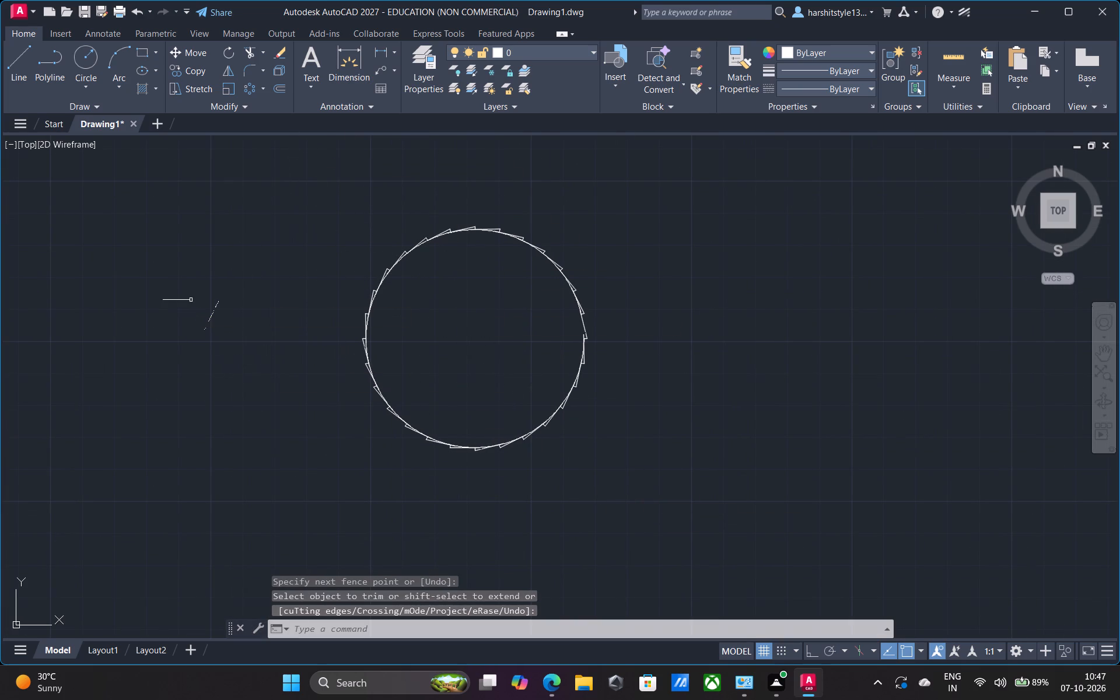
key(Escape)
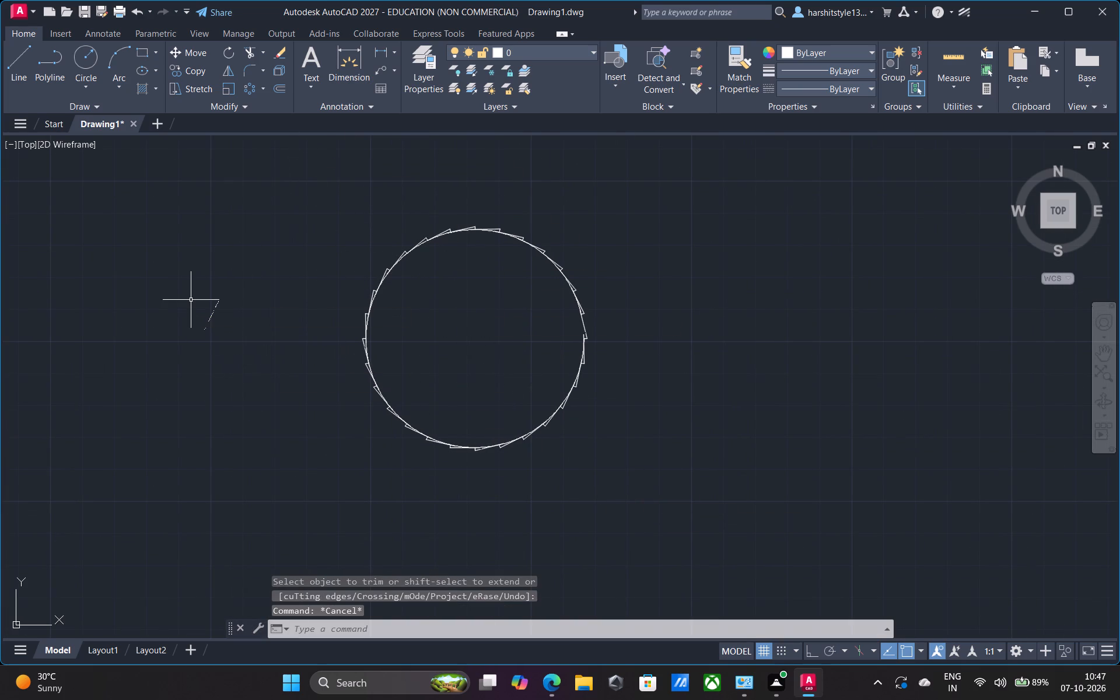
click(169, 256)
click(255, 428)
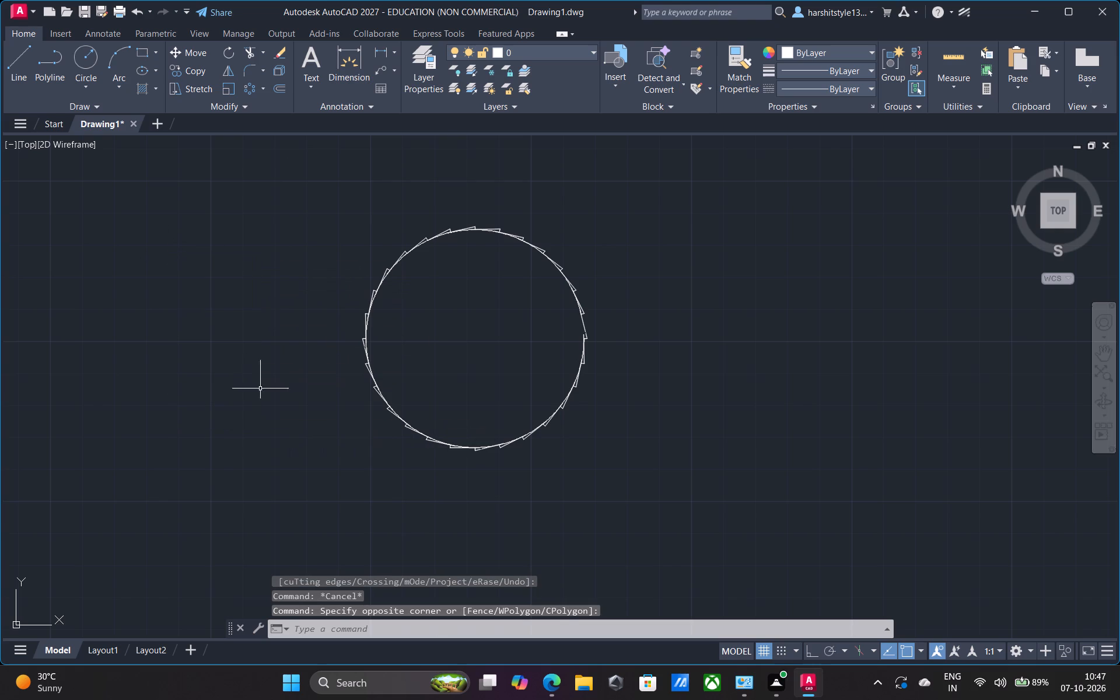
Select the whole toothed ring and explode its polar array into separate lines.
click(282, 160)
click(688, 516)
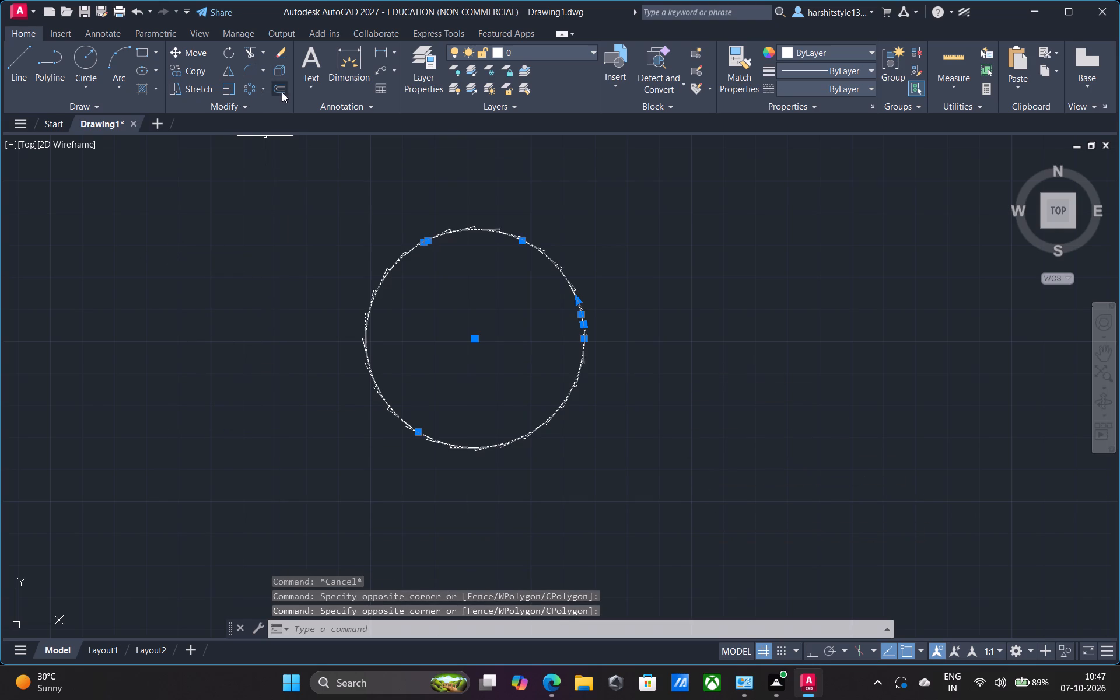
click(279, 67)
scroll(492, 267, up, 2)
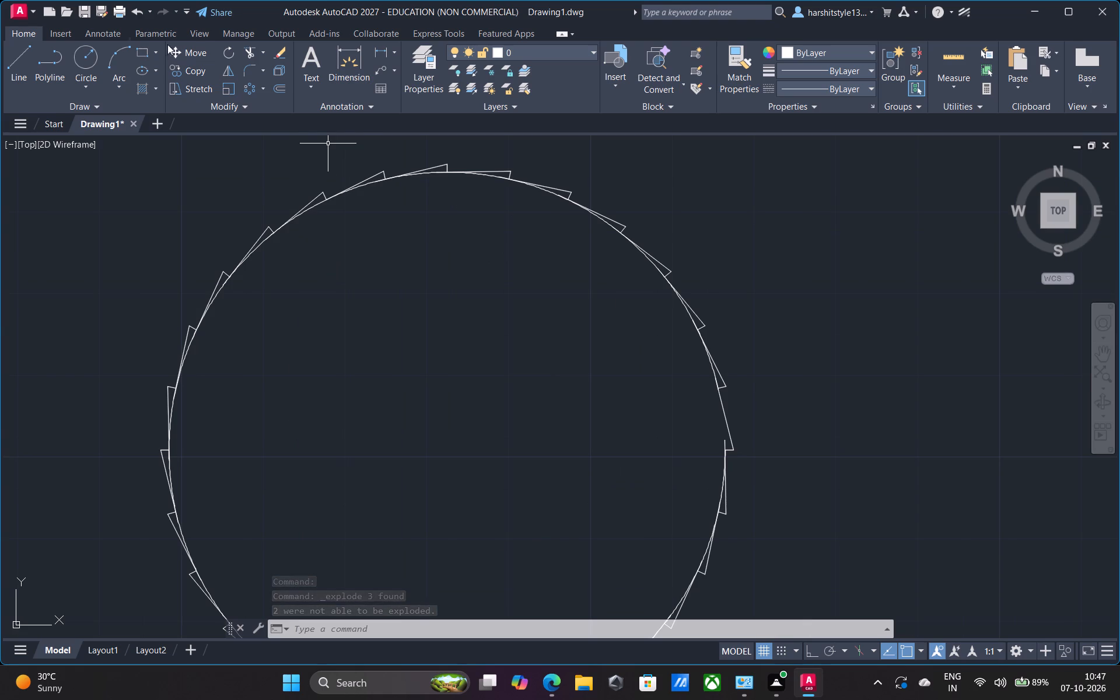
Trim the circle's arcs beneath the ring's topmost tooth and the next two teeth clockwise from it.
click(249, 44)
scroll(344, 227, up, 1)
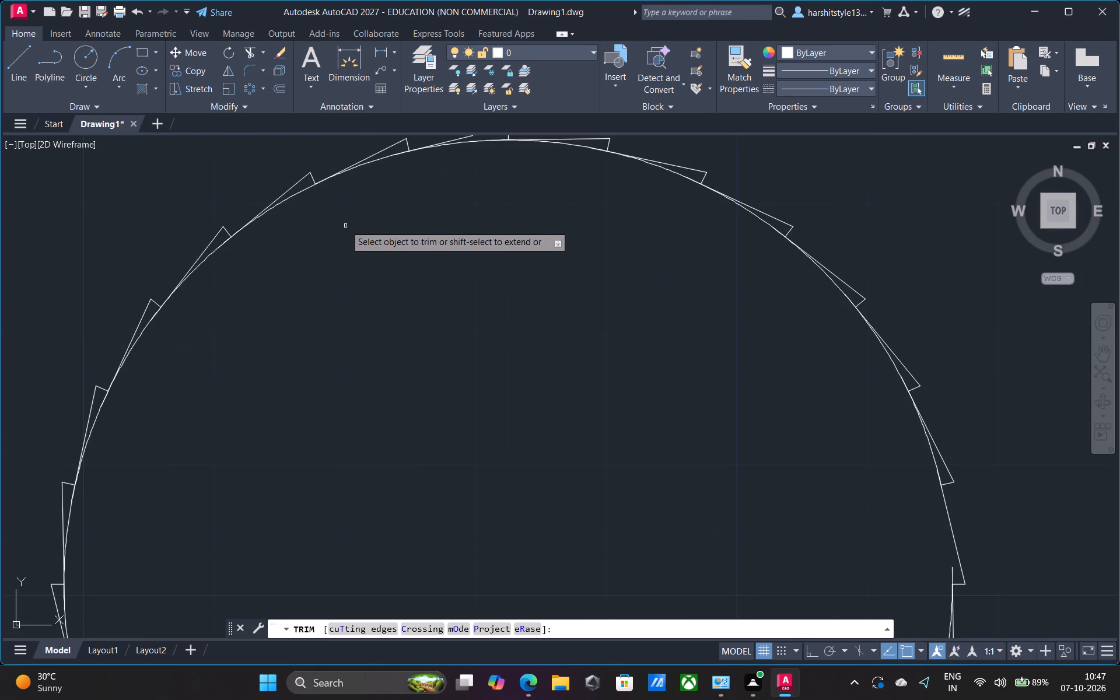
middle_drag(516, 261, 516, 430)
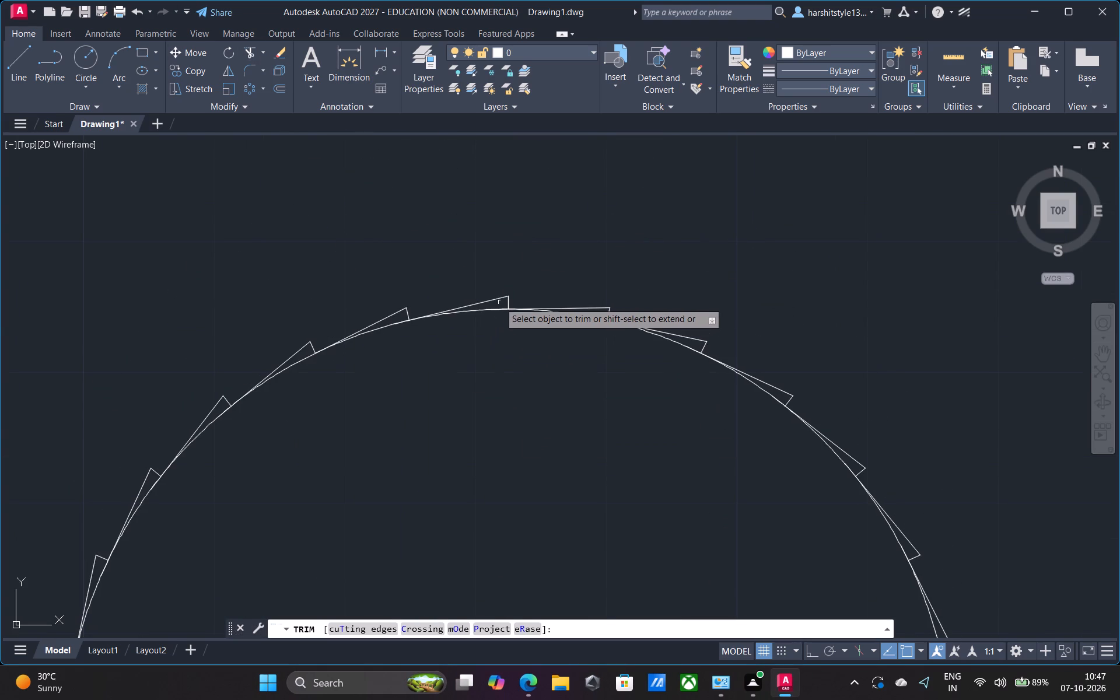
drag(499, 302, 502, 324)
click(487, 311)
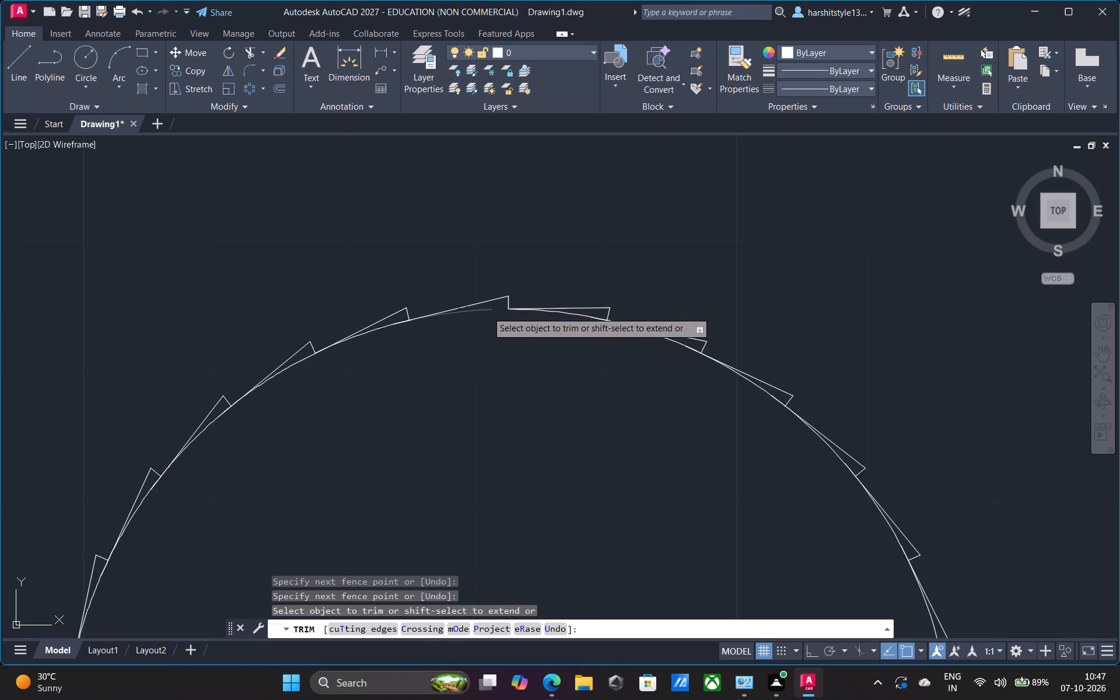
click(557, 312)
click(594, 318)
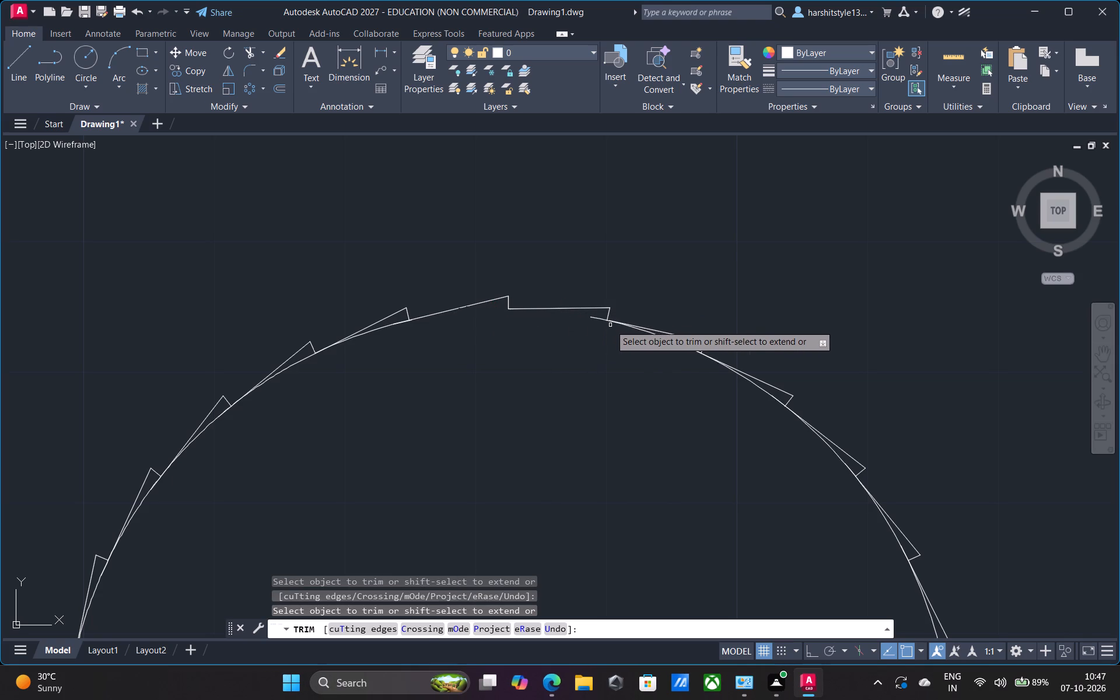
click(600, 317)
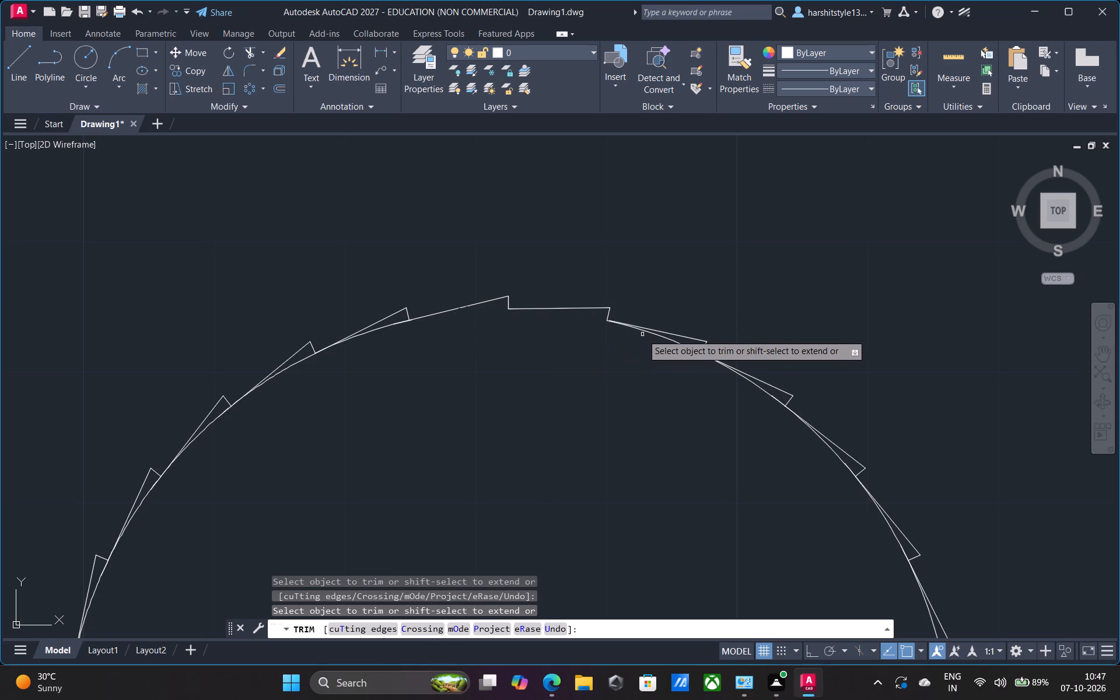
click(691, 351)
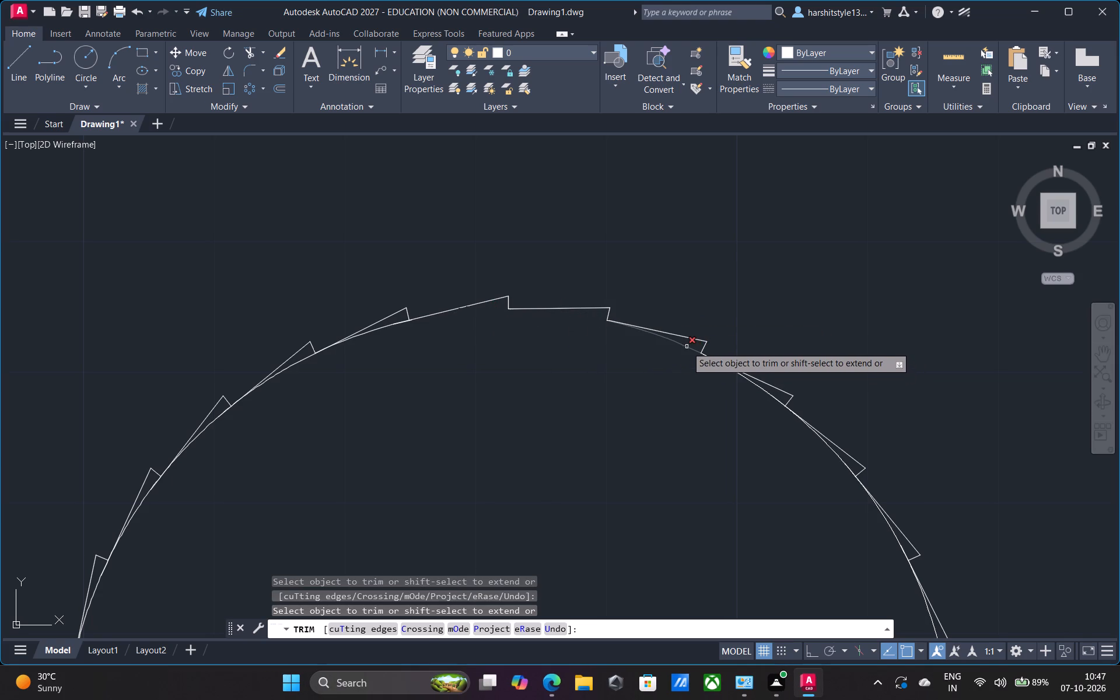
click(685, 345)
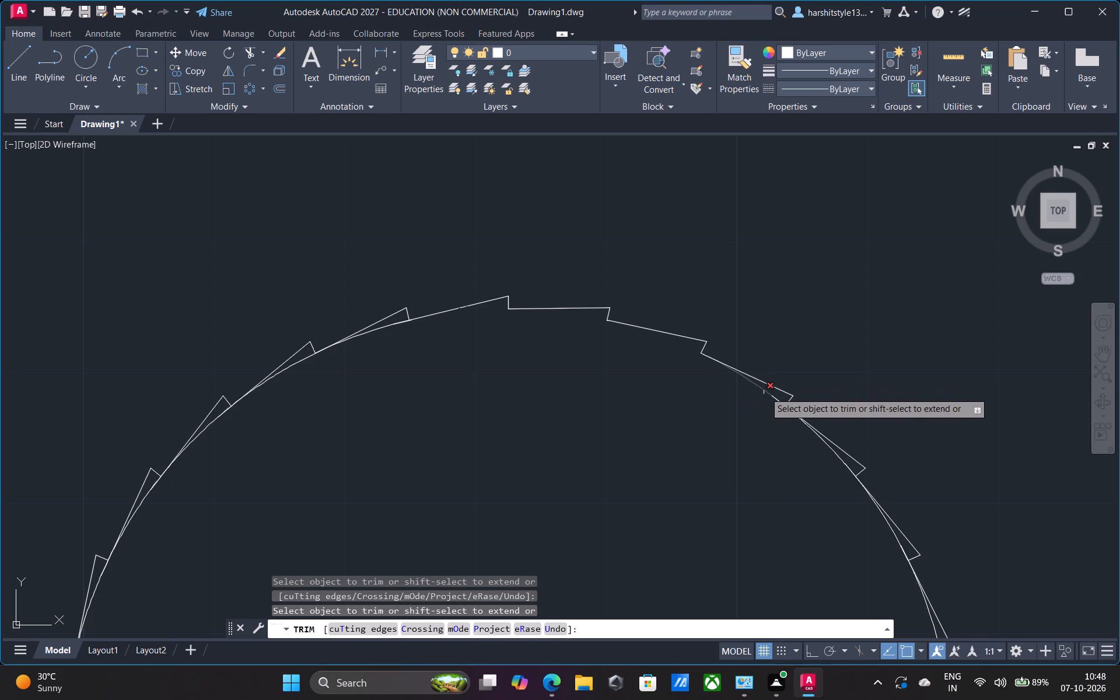
Trim the circle's arcs, including leftover pieces, beneath the next three teeth clockwise on the ring's upper-right side.
click(769, 393)
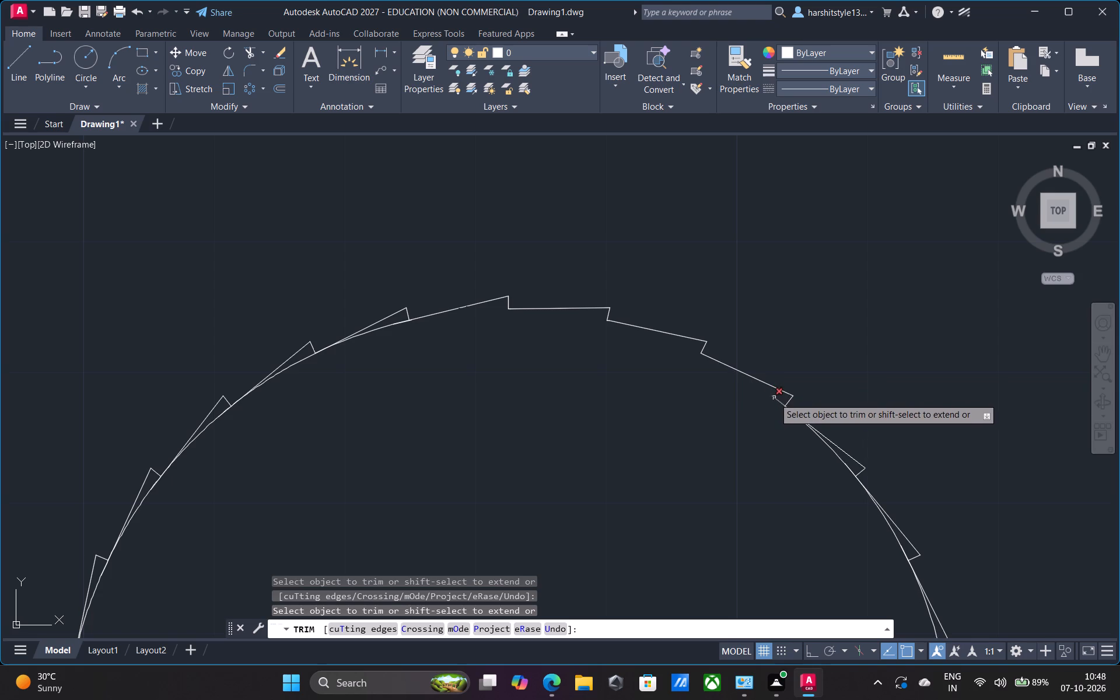
click(774, 398)
middle_drag(759, 466, 631, 361)
scroll(631, 360, up, 1)
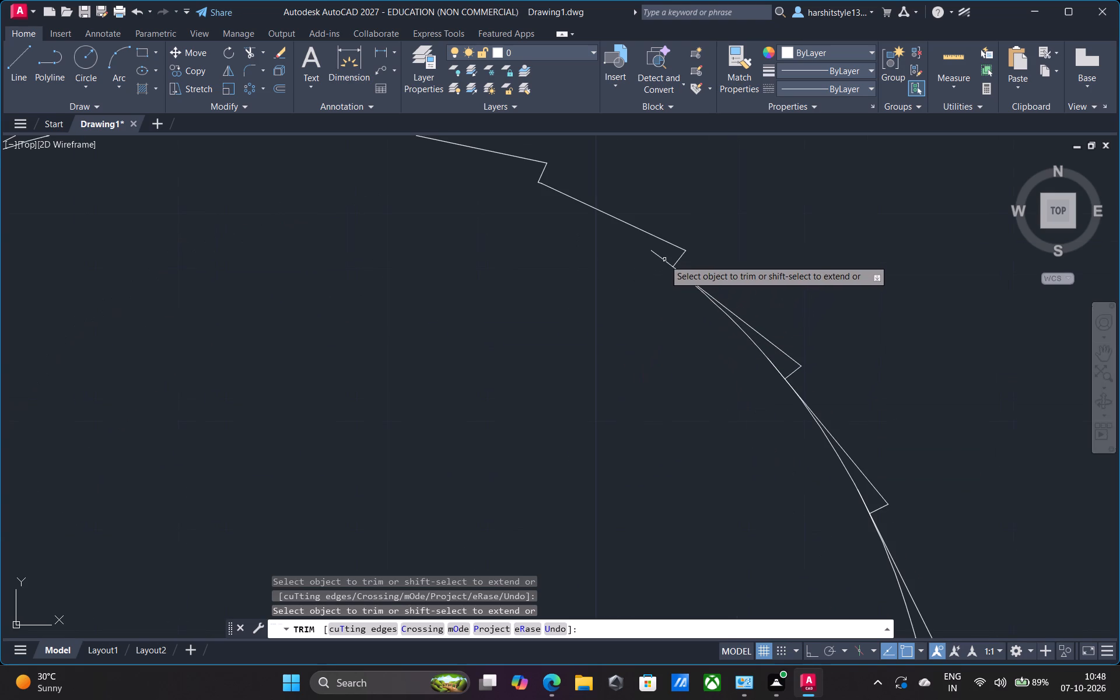
click(664, 259)
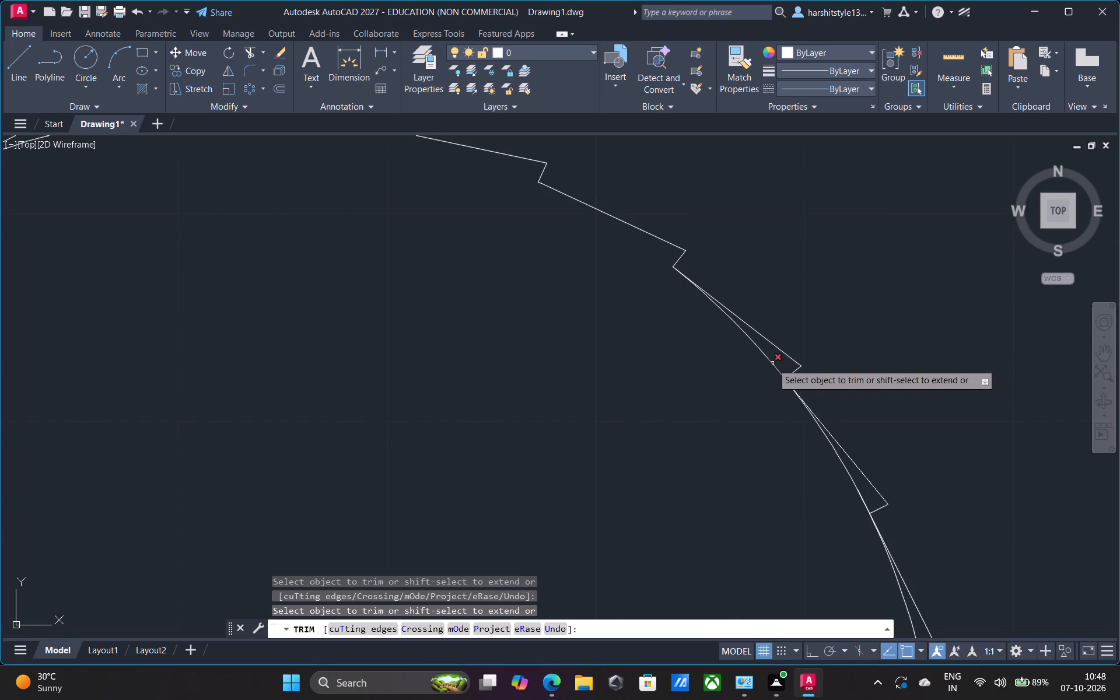
click(768, 358)
click(762, 353)
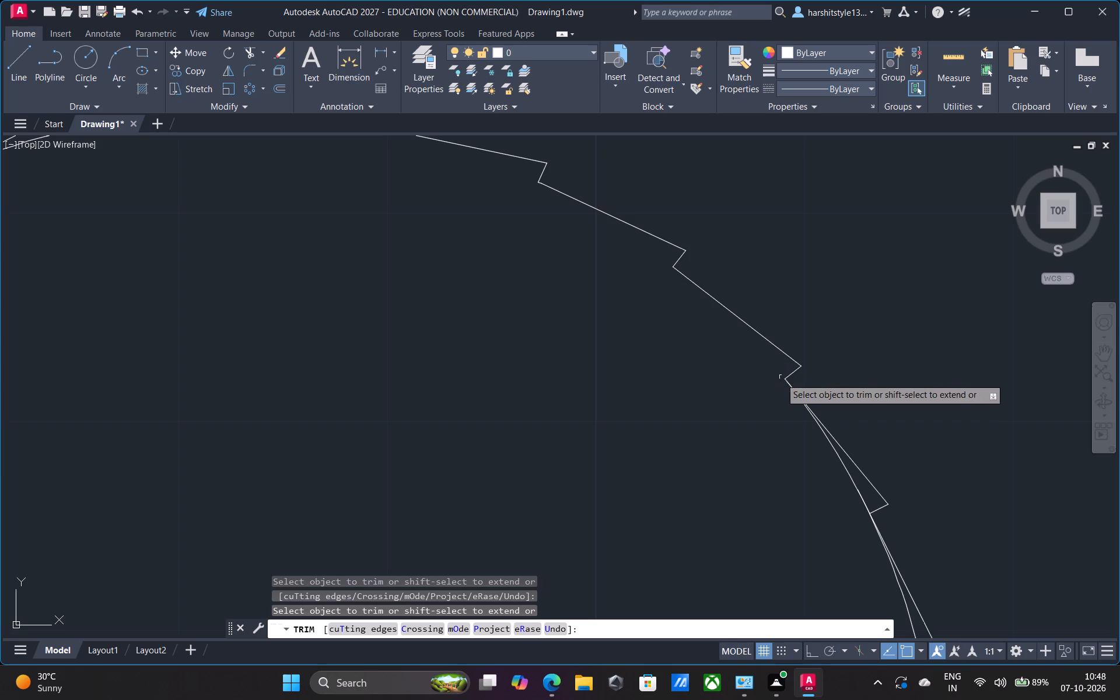
click(860, 491)
click(859, 492)
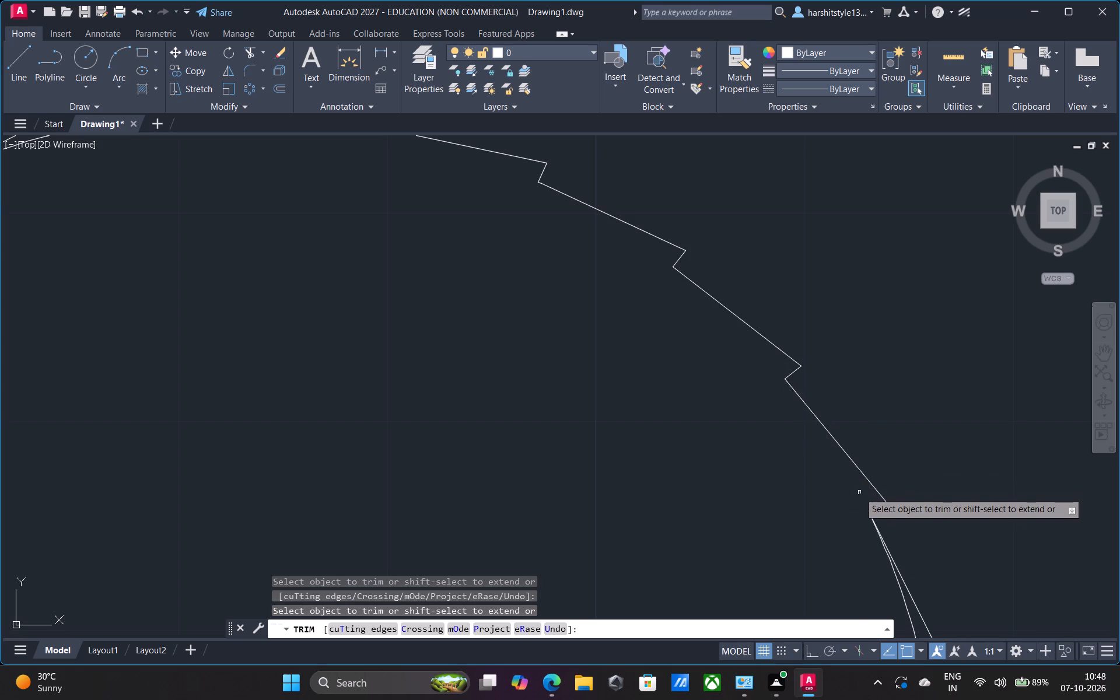
Trim the circle's short stub above the rightmost tooth and the remaining arc beneath the tooth just before it.
middle_drag(815, 526, 498, 214)
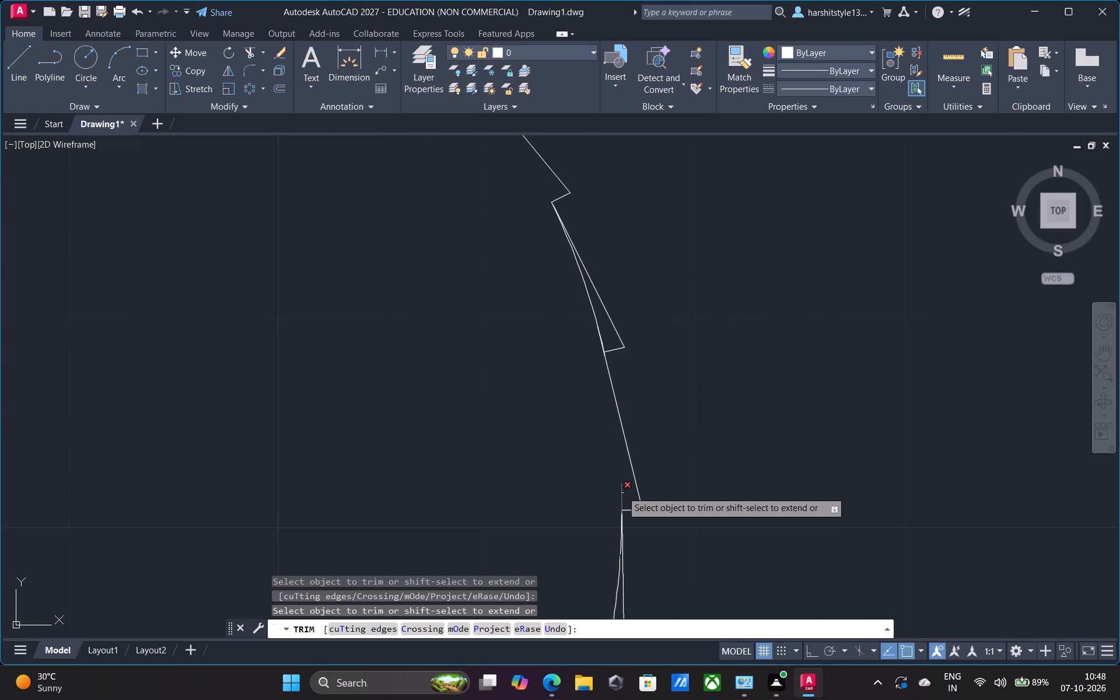
click(622, 491)
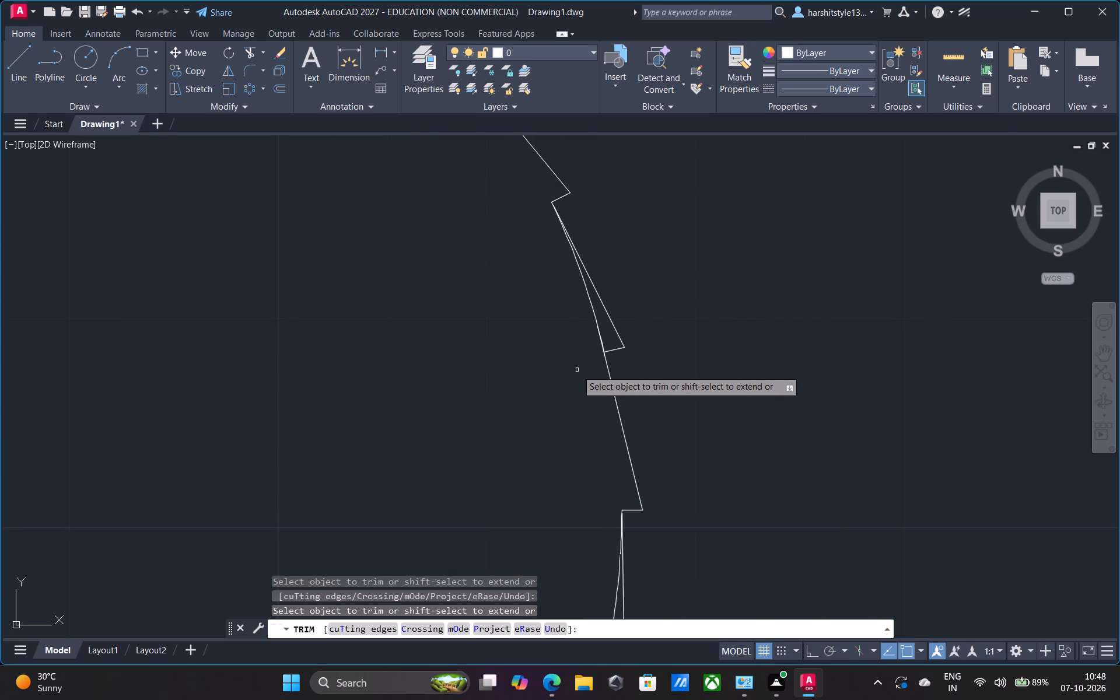
click(601, 338)
click(601, 334)
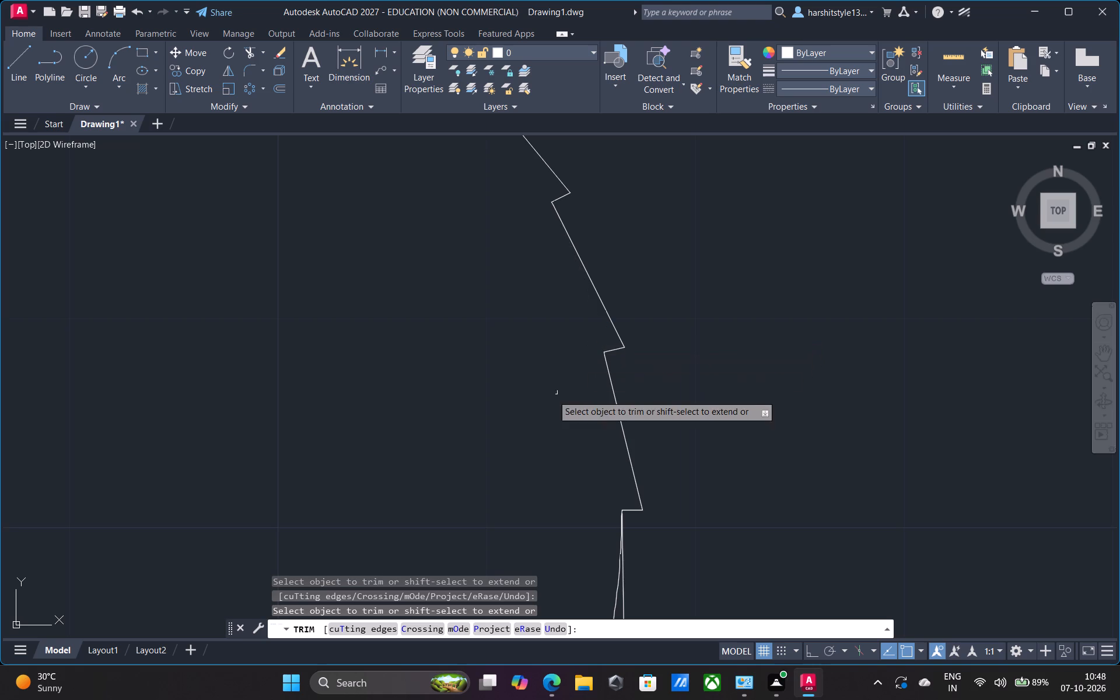
scroll(547, 398, down, 3)
middle_drag(480, 394, 642, 349)
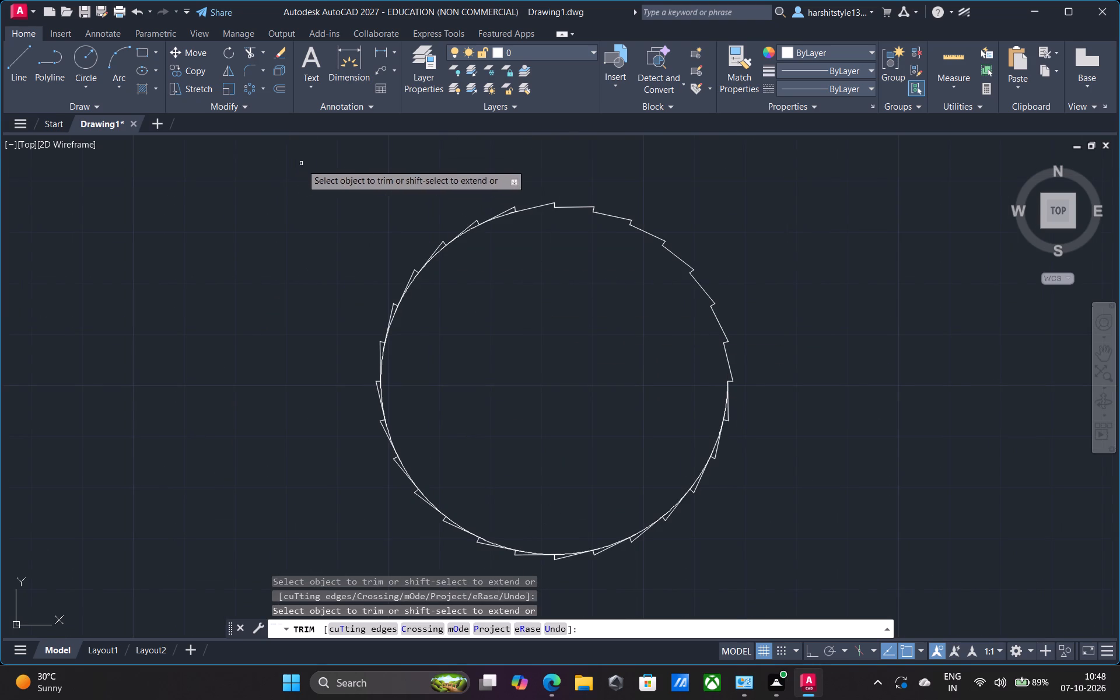
key(Escape)
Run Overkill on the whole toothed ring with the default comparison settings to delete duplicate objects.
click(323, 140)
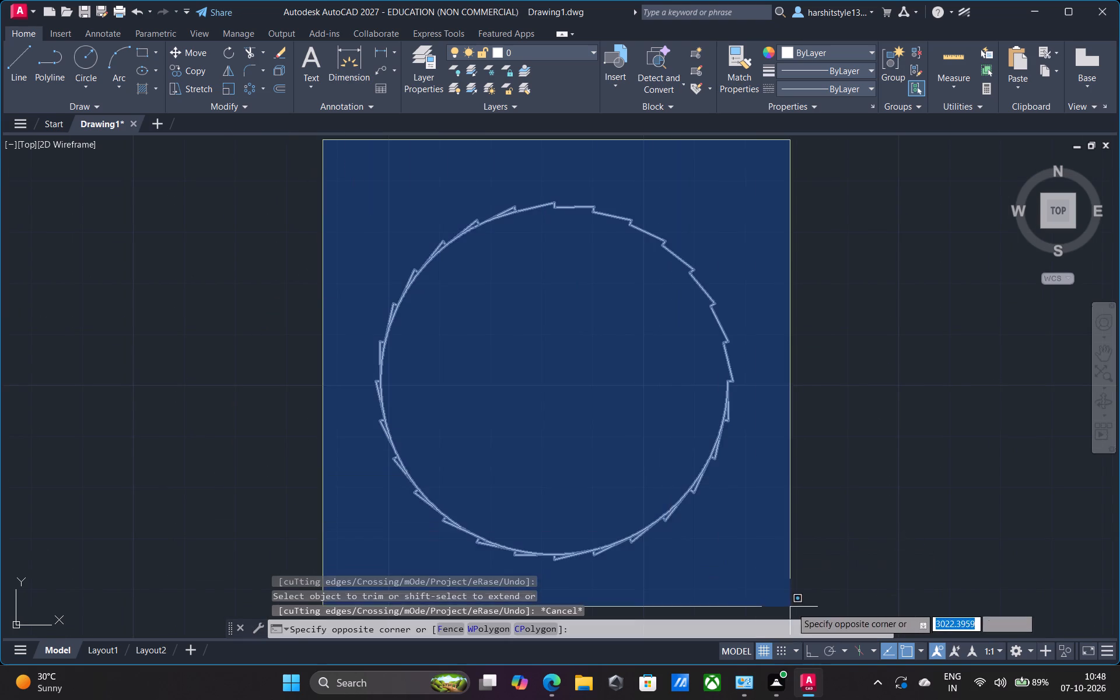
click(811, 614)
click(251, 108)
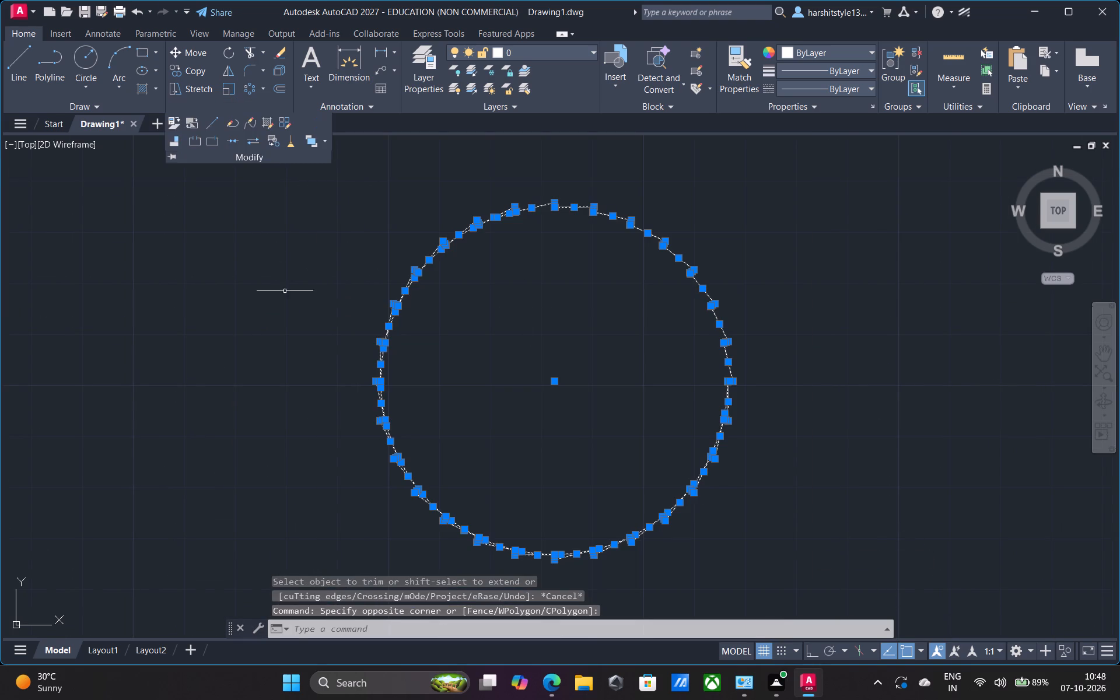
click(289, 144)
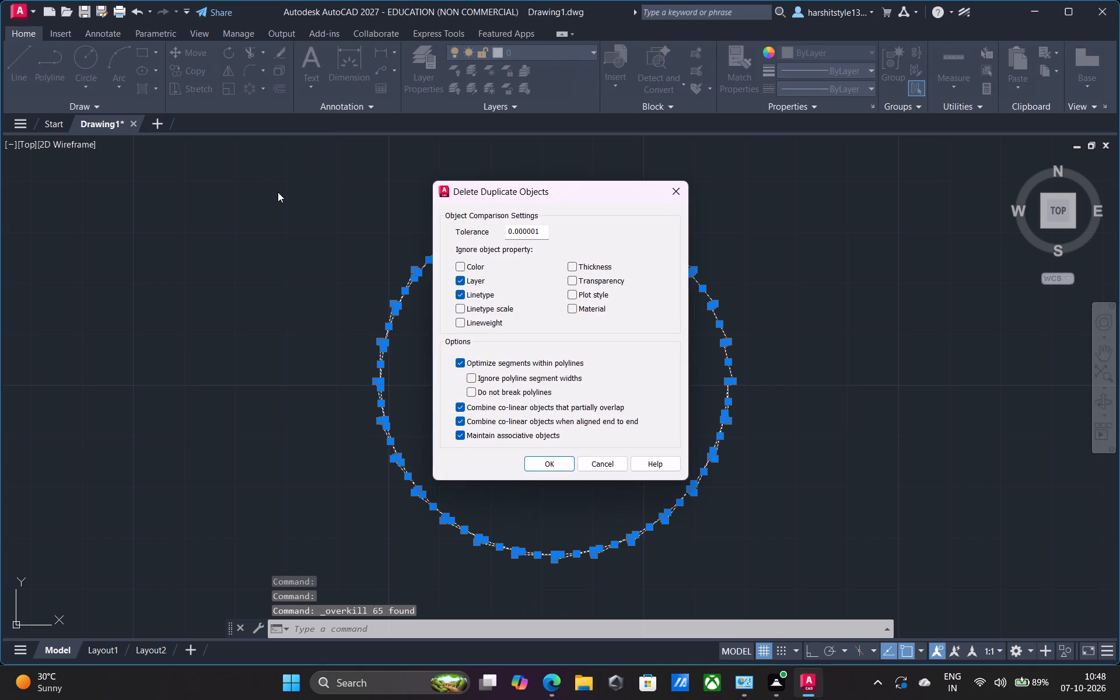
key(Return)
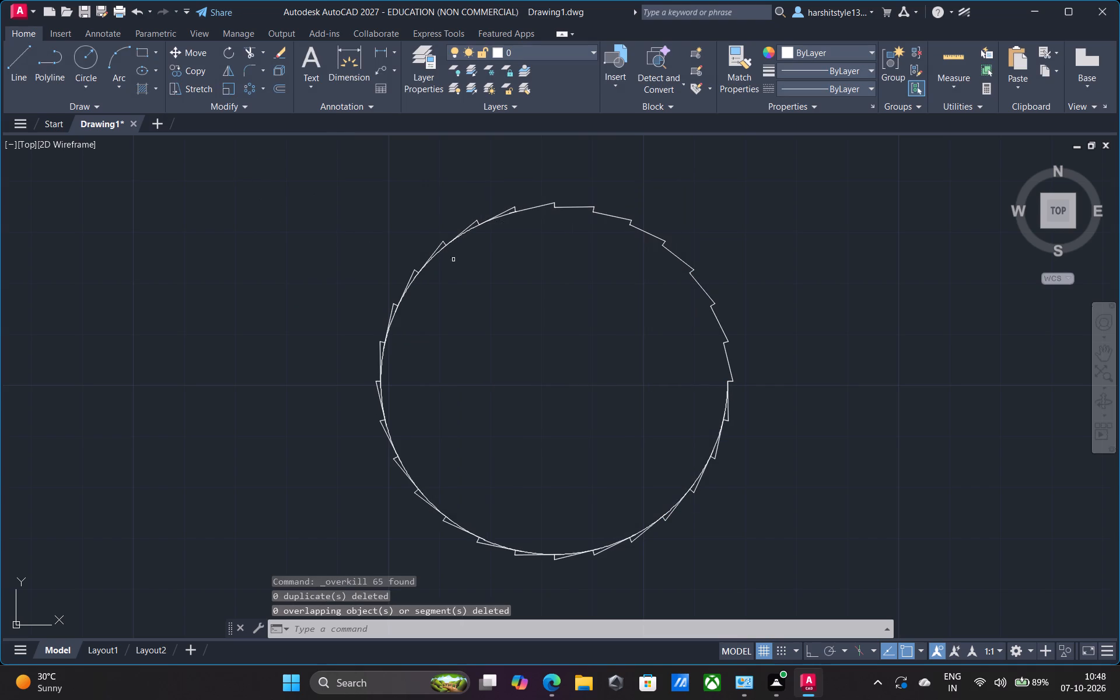
Trim the circle's arcs and leftover pieces beneath the two teeth counterclockwise from the topmost tooth.
scroll(500, 234, up, 1)
click(247, 46)
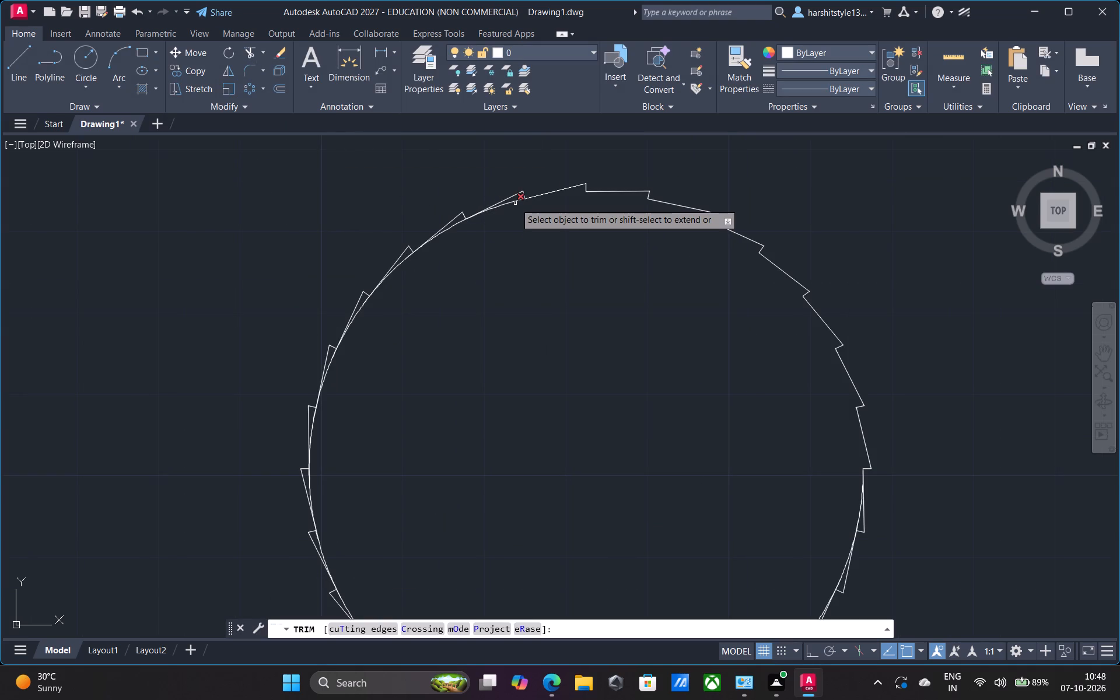
scroll(529, 219, up, 3)
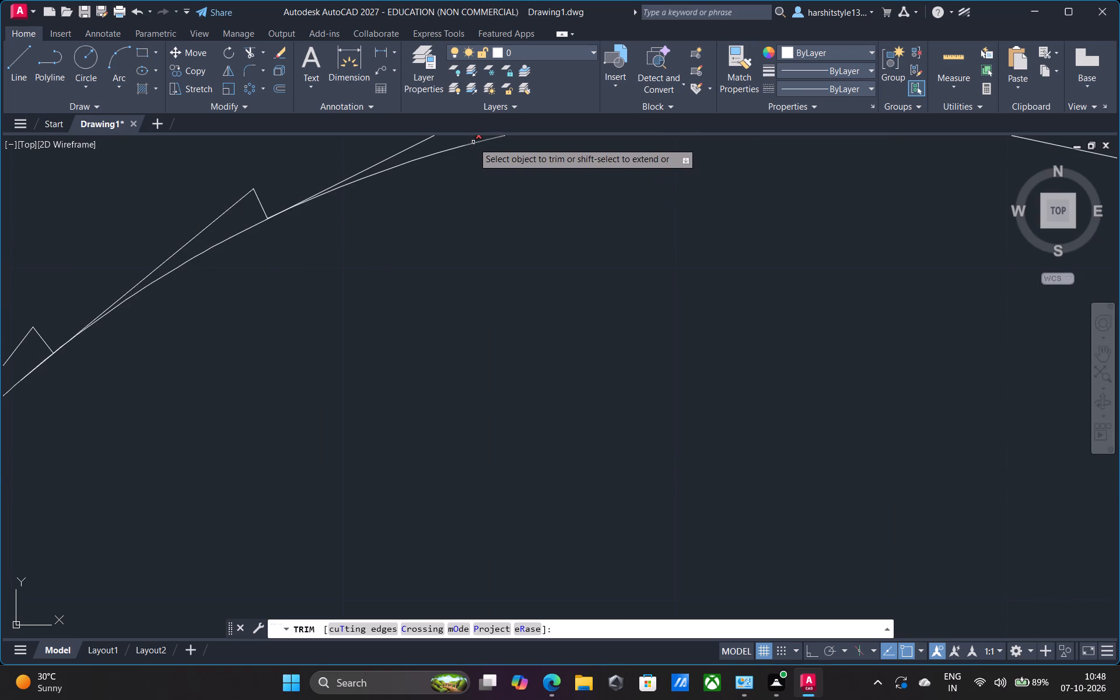
click(473, 142)
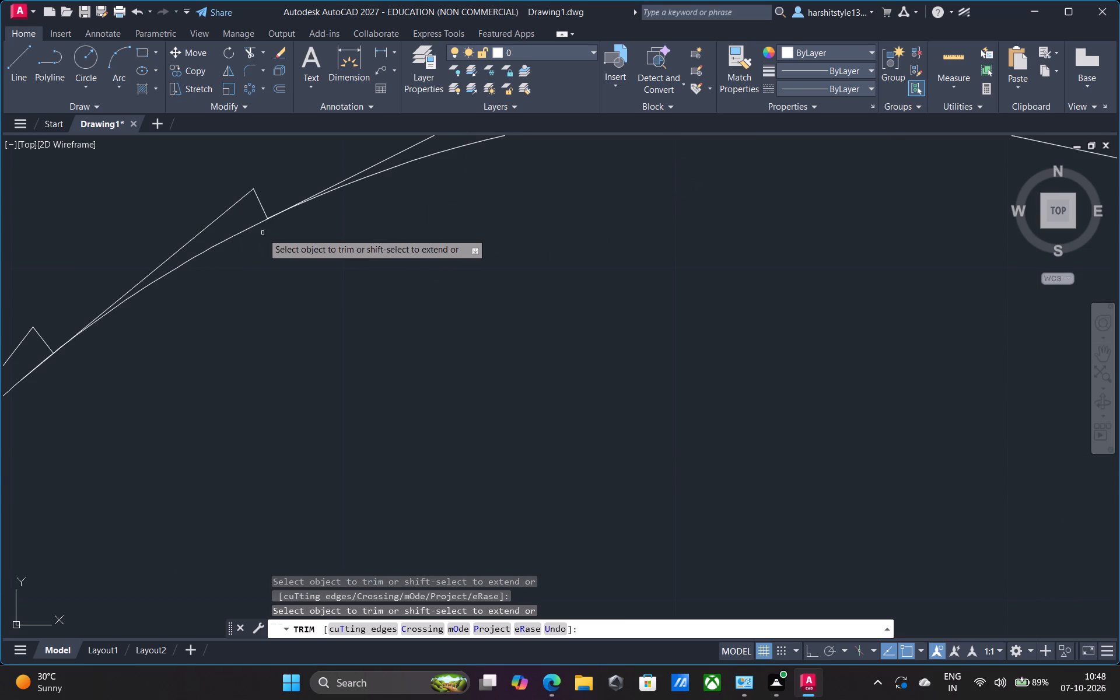
drag(247, 217, 243, 260)
scroll(448, 261, down, 2)
middle_drag(452, 286, 456, 300)
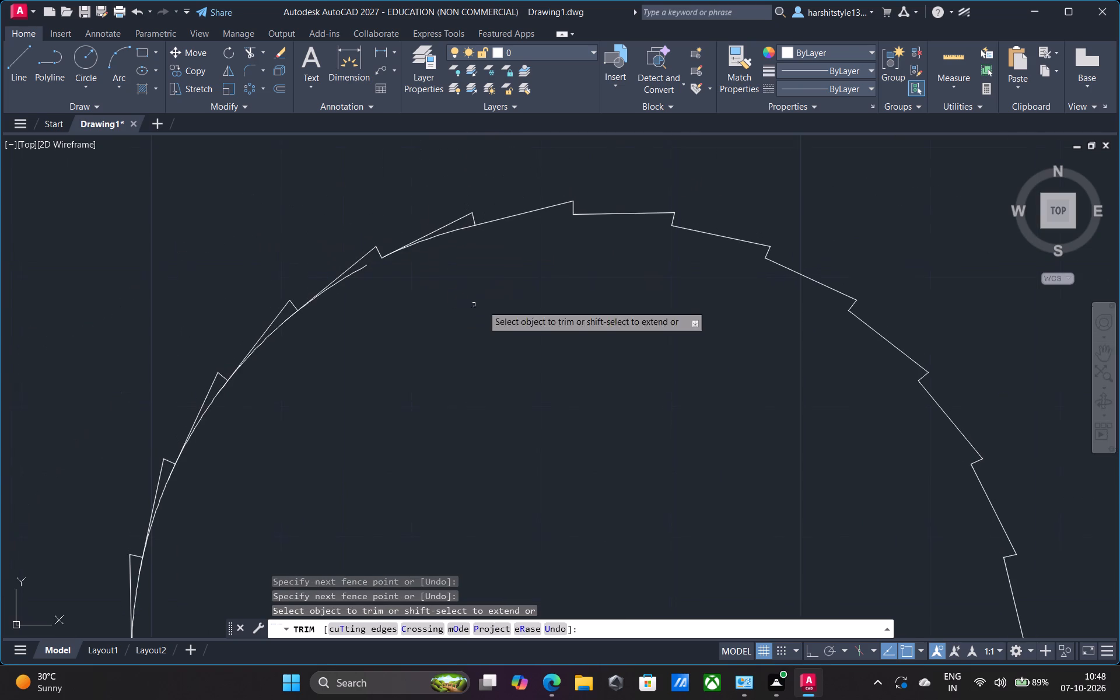
scroll(463, 233, up, 3)
drag(475, 187, 482, 253)
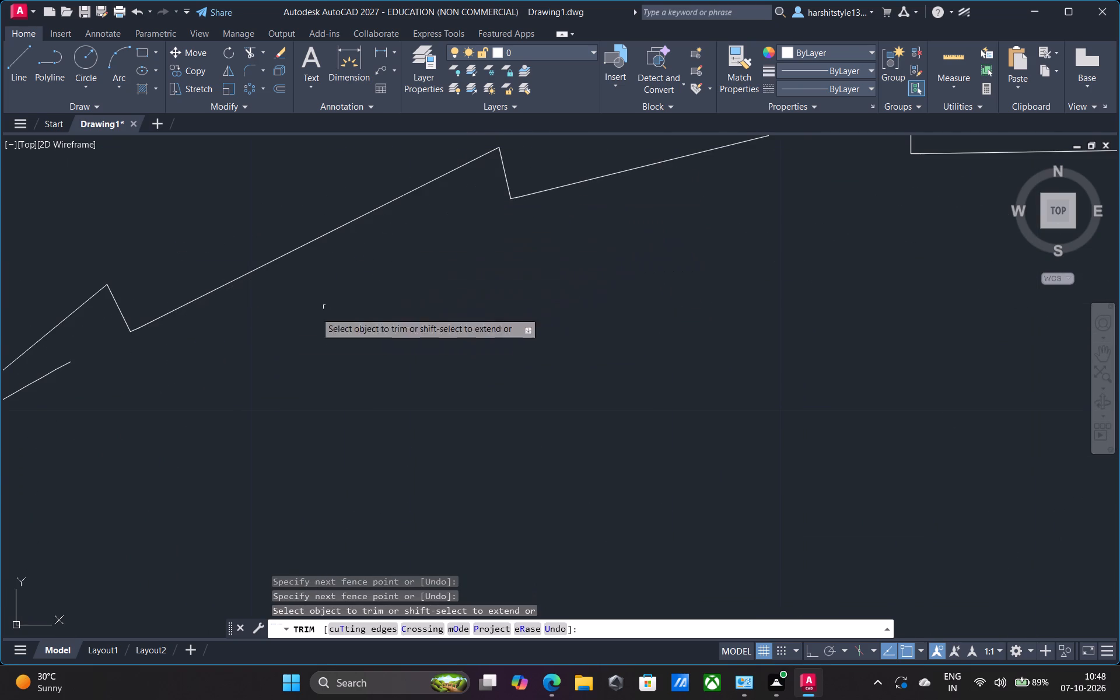
drag(65, 360, 62, 408)
scroll(130, 414, down, 2)
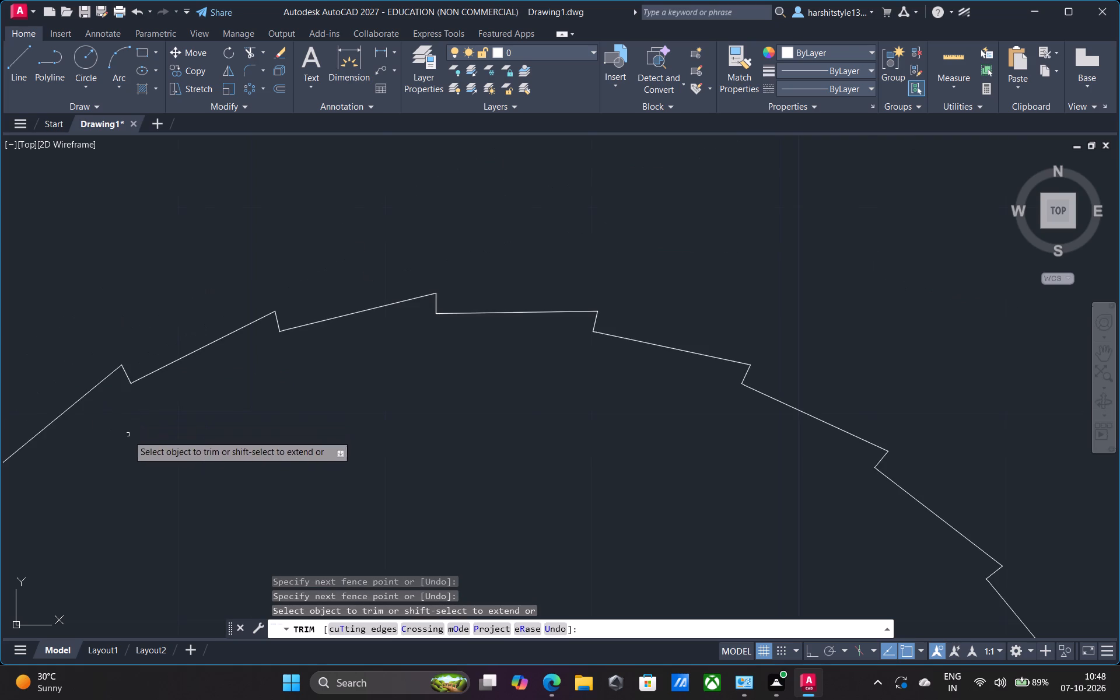
middle_drag(127, 439, 378, 282)
scroll(379, 281, down, 3)
scroll(337, 316, up, 5)
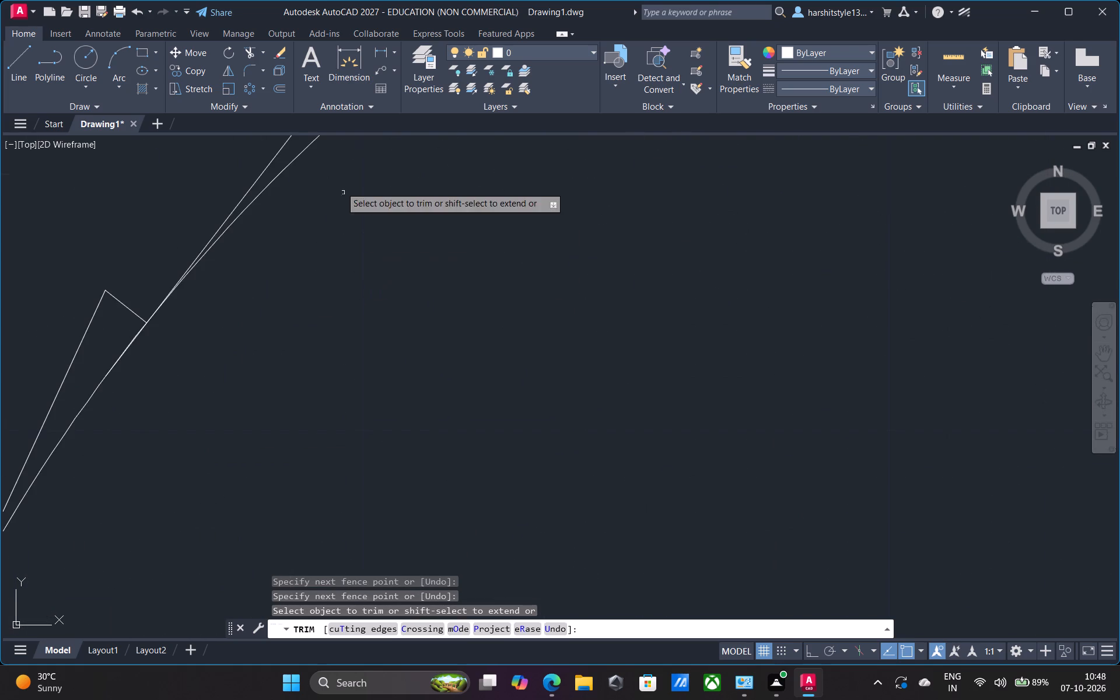
middle_drag(349, 201, 348, 435)
scroll(398, 302, down, 3)
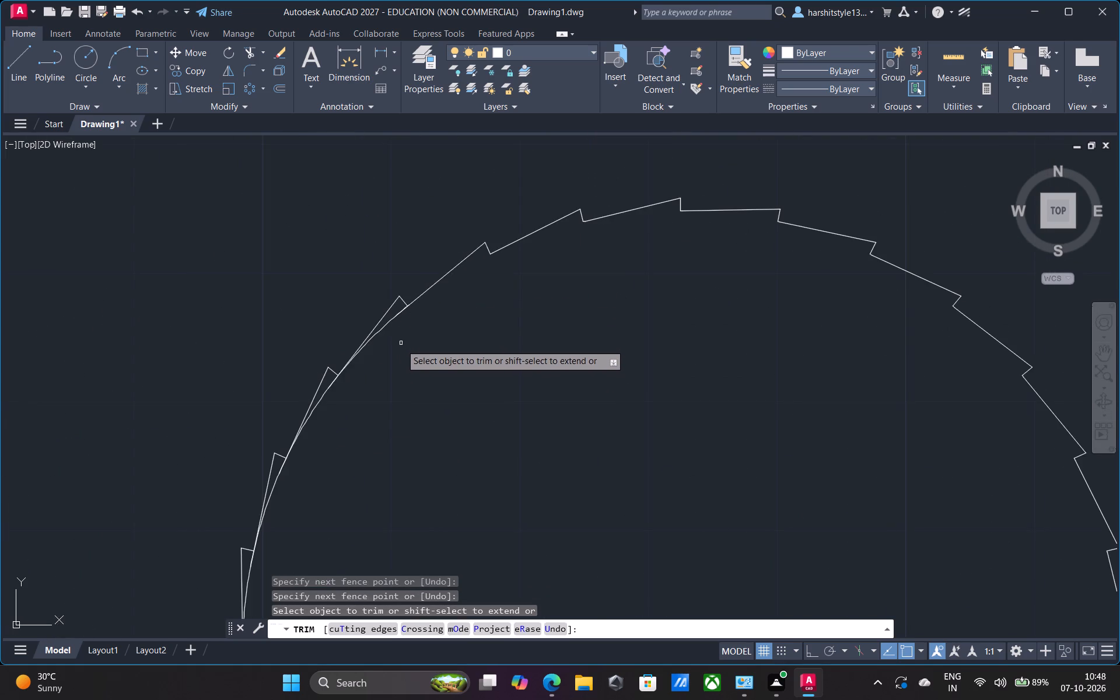
scroll(404, 352, down, 2)
key(Escape)
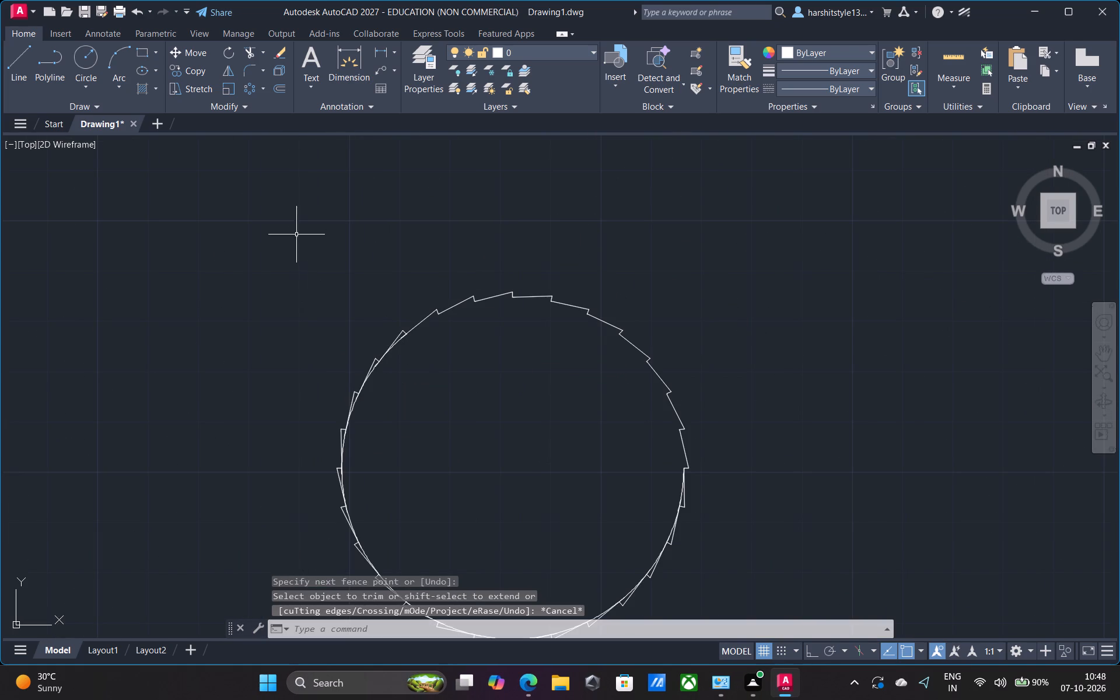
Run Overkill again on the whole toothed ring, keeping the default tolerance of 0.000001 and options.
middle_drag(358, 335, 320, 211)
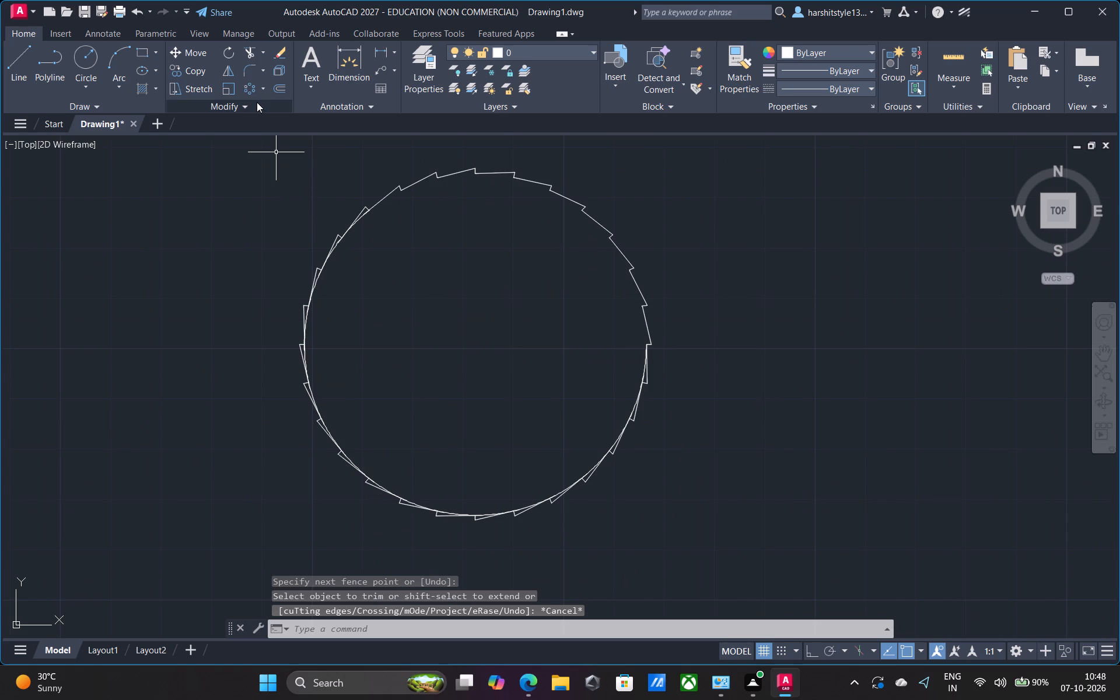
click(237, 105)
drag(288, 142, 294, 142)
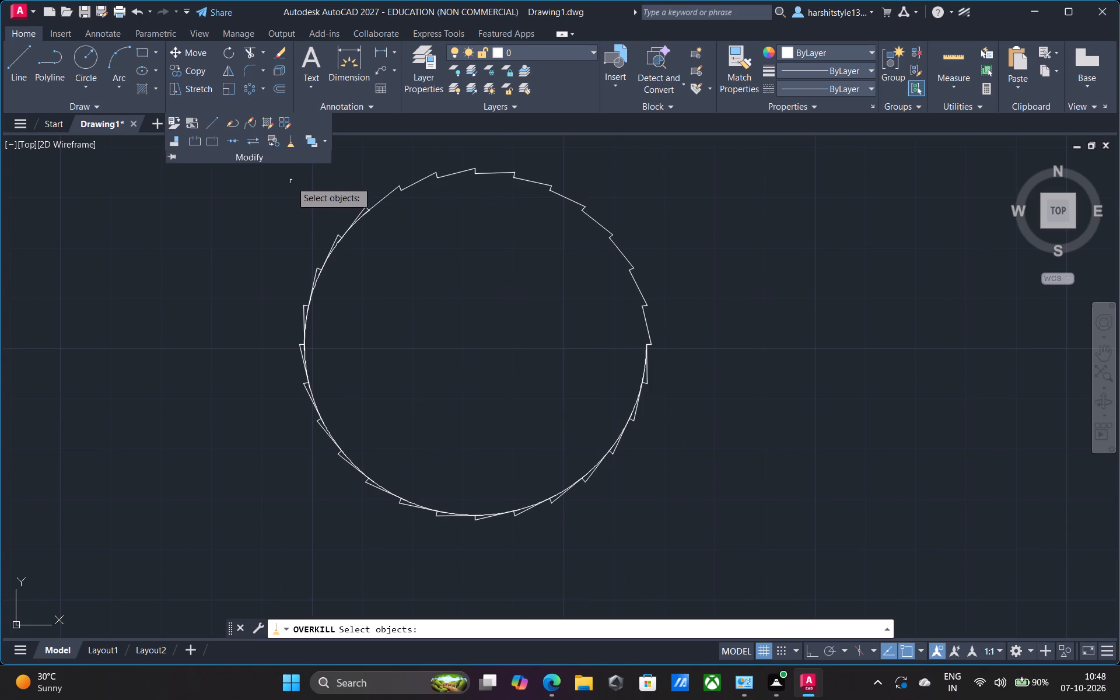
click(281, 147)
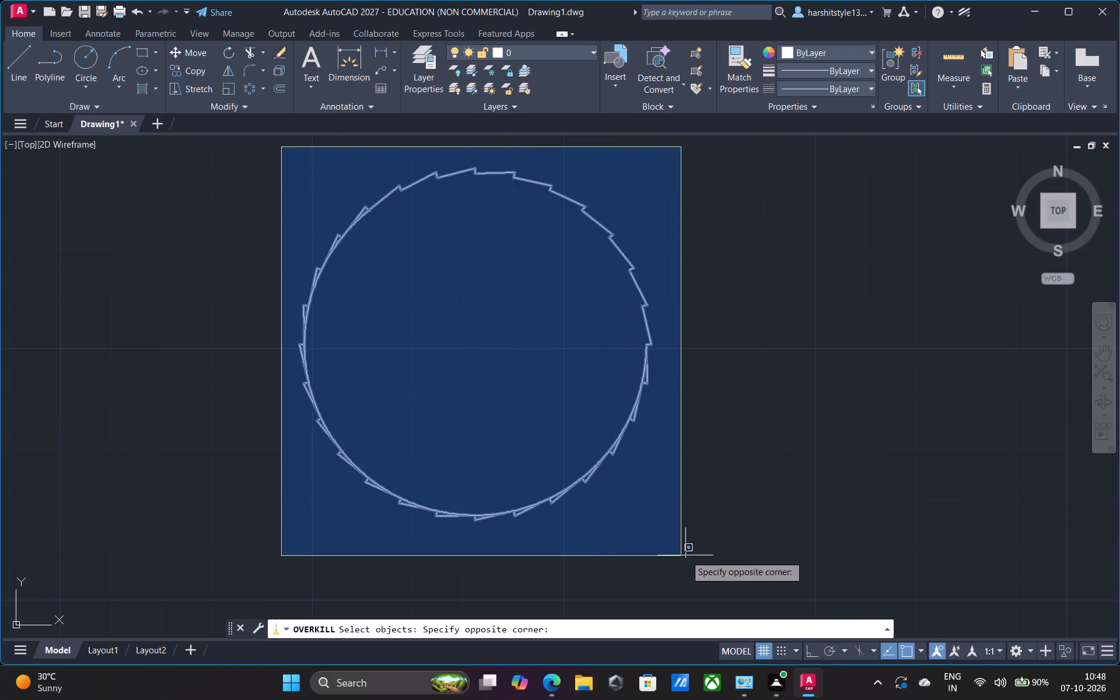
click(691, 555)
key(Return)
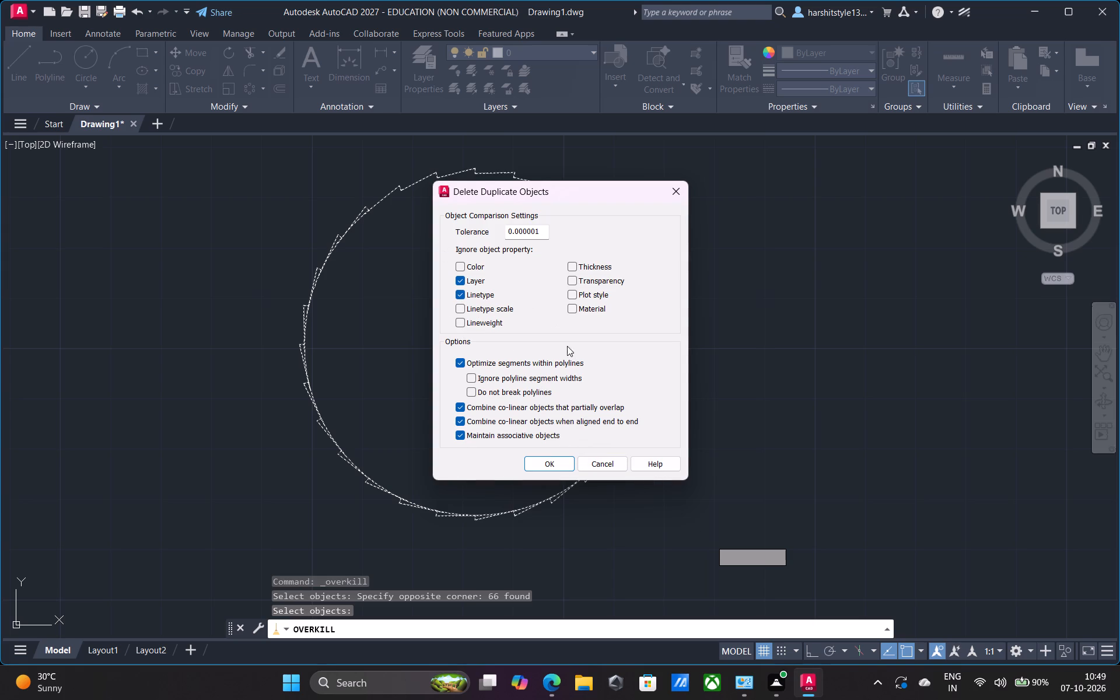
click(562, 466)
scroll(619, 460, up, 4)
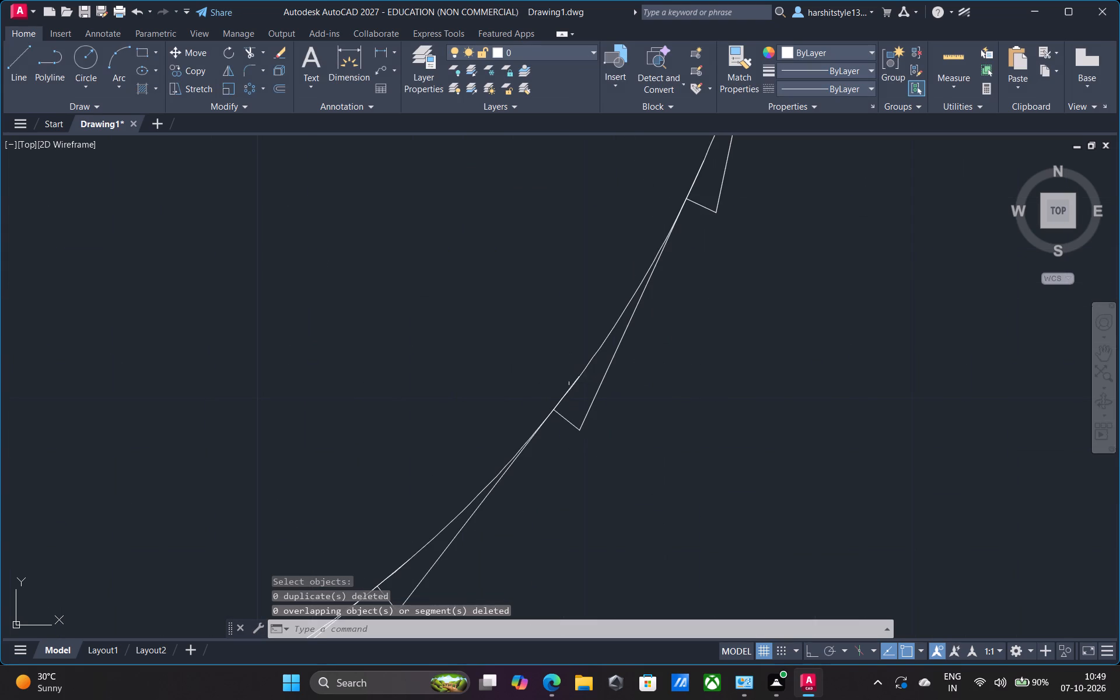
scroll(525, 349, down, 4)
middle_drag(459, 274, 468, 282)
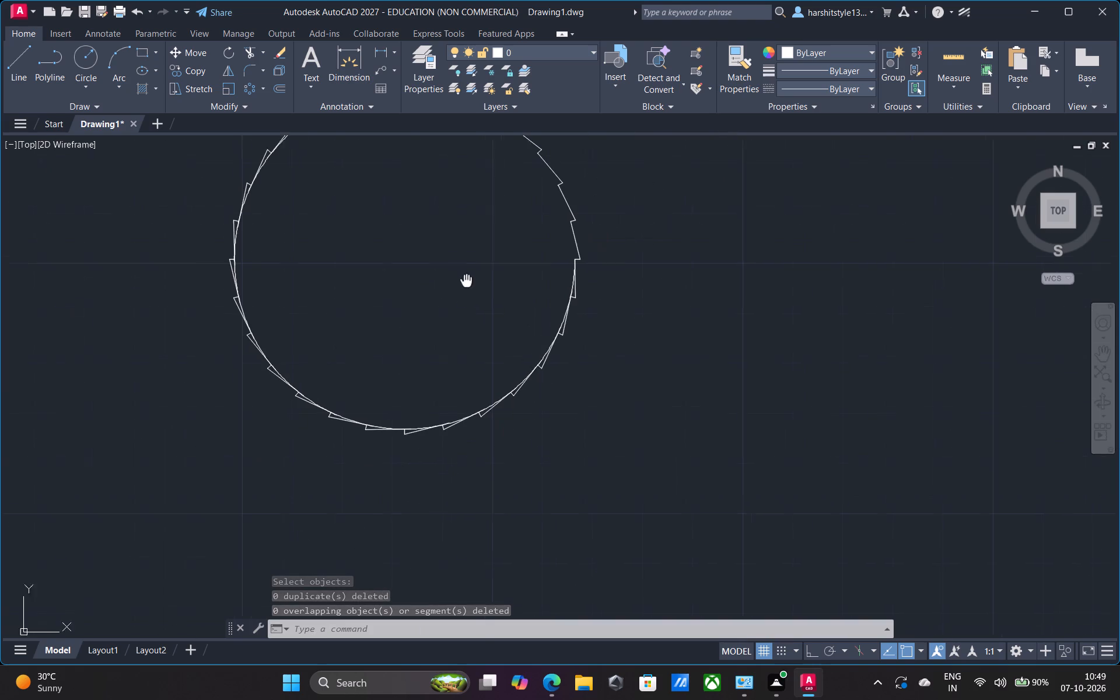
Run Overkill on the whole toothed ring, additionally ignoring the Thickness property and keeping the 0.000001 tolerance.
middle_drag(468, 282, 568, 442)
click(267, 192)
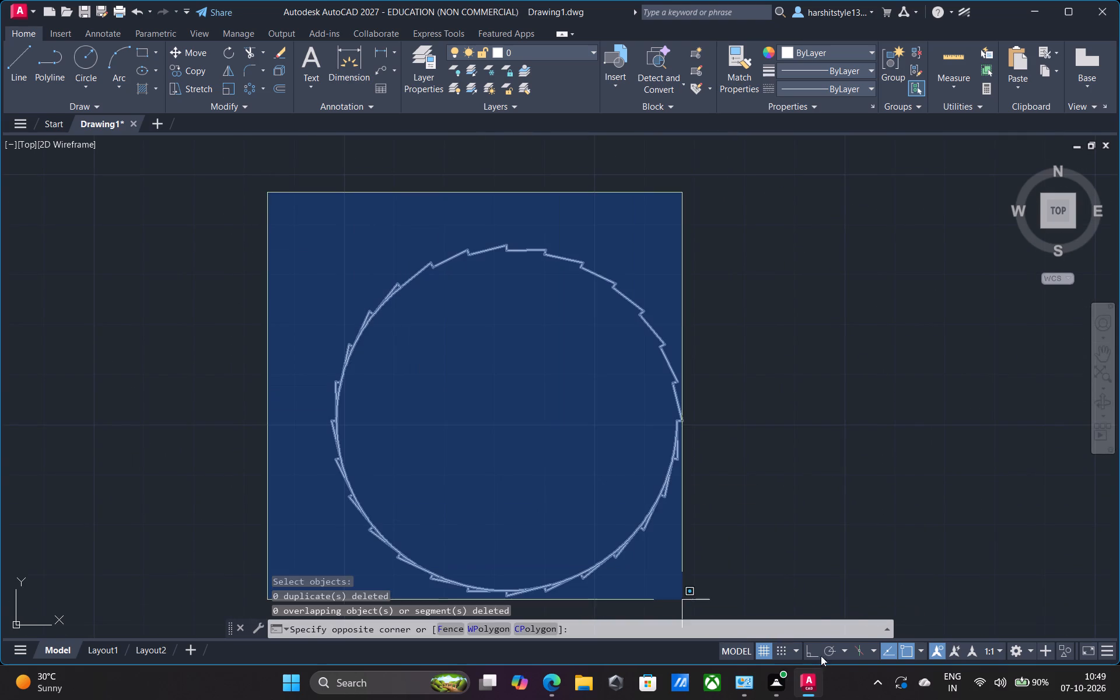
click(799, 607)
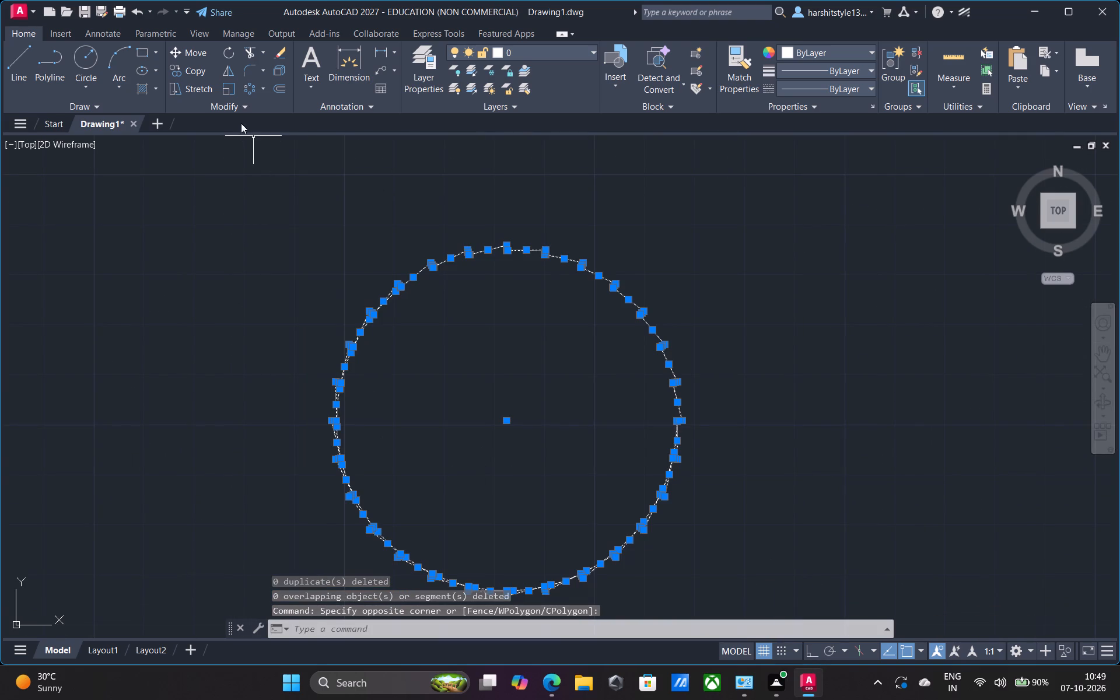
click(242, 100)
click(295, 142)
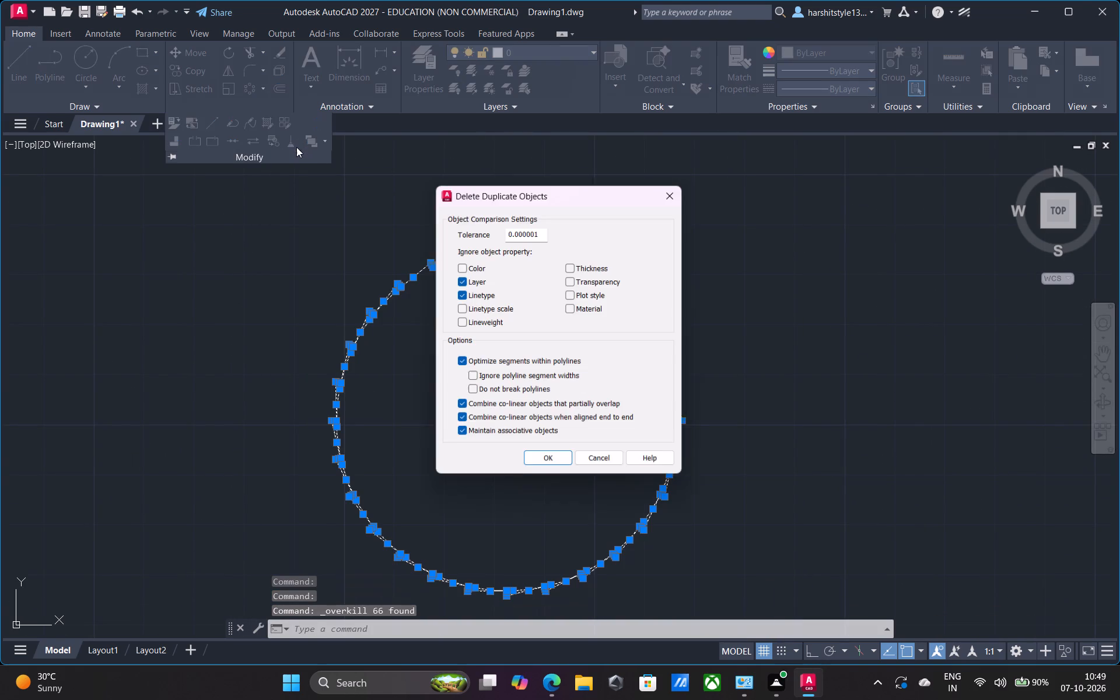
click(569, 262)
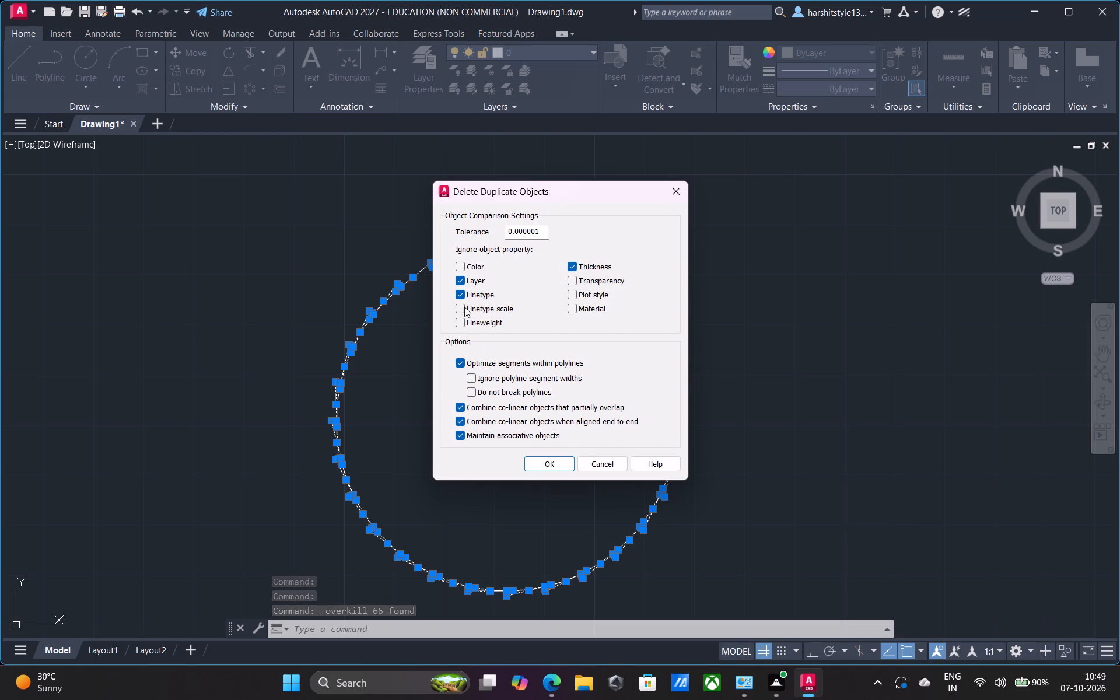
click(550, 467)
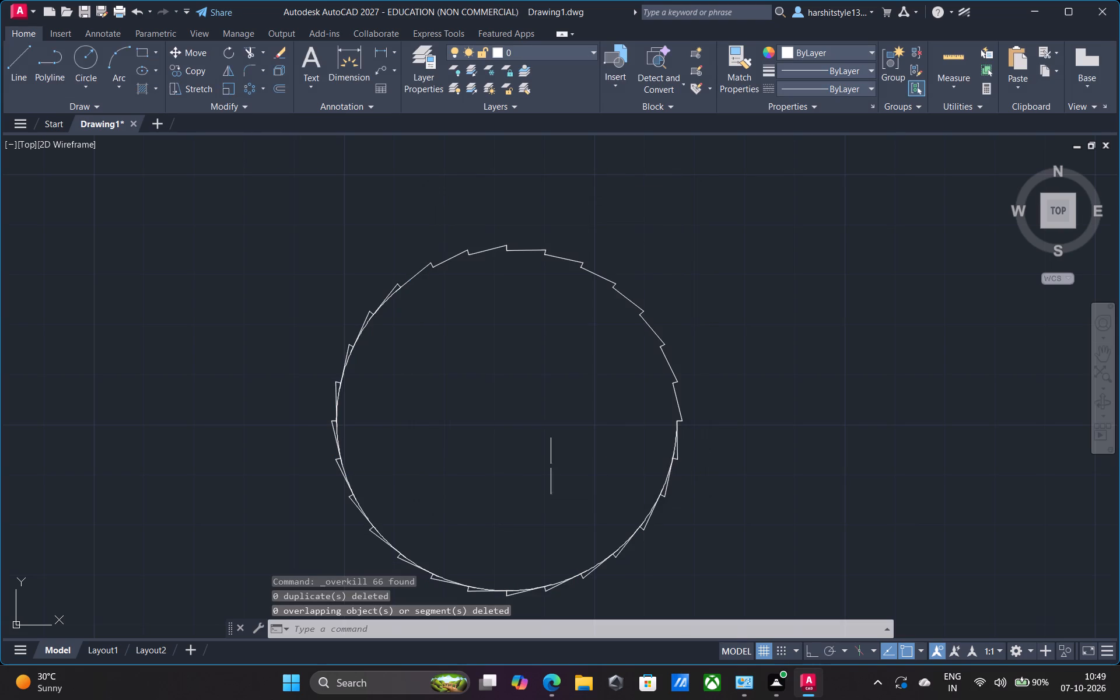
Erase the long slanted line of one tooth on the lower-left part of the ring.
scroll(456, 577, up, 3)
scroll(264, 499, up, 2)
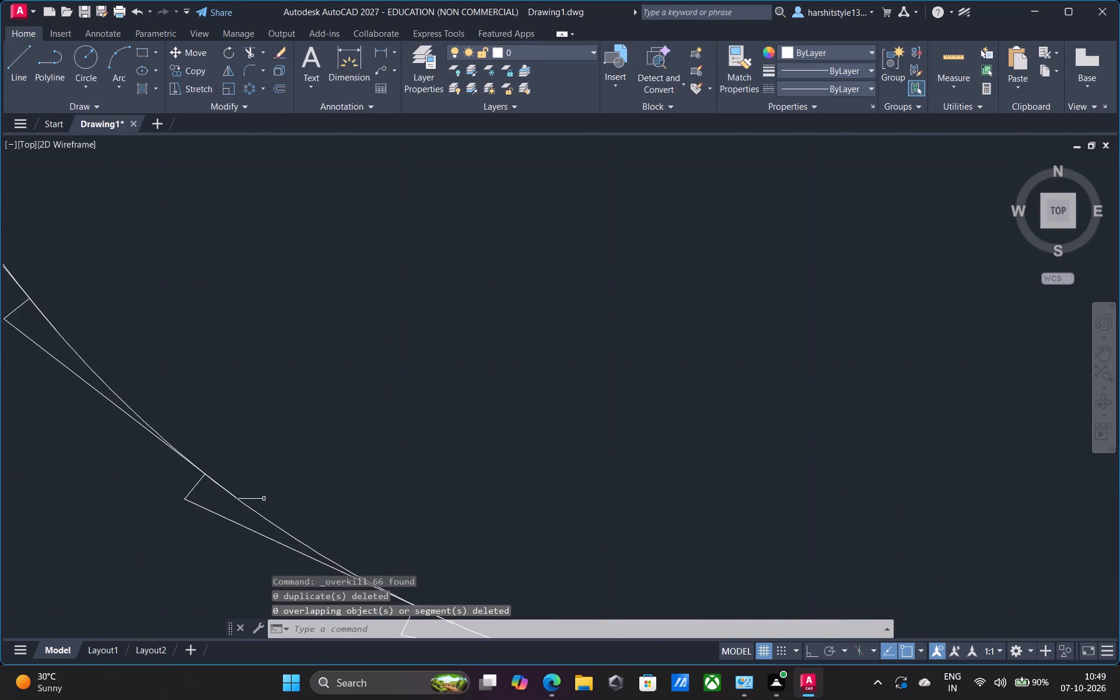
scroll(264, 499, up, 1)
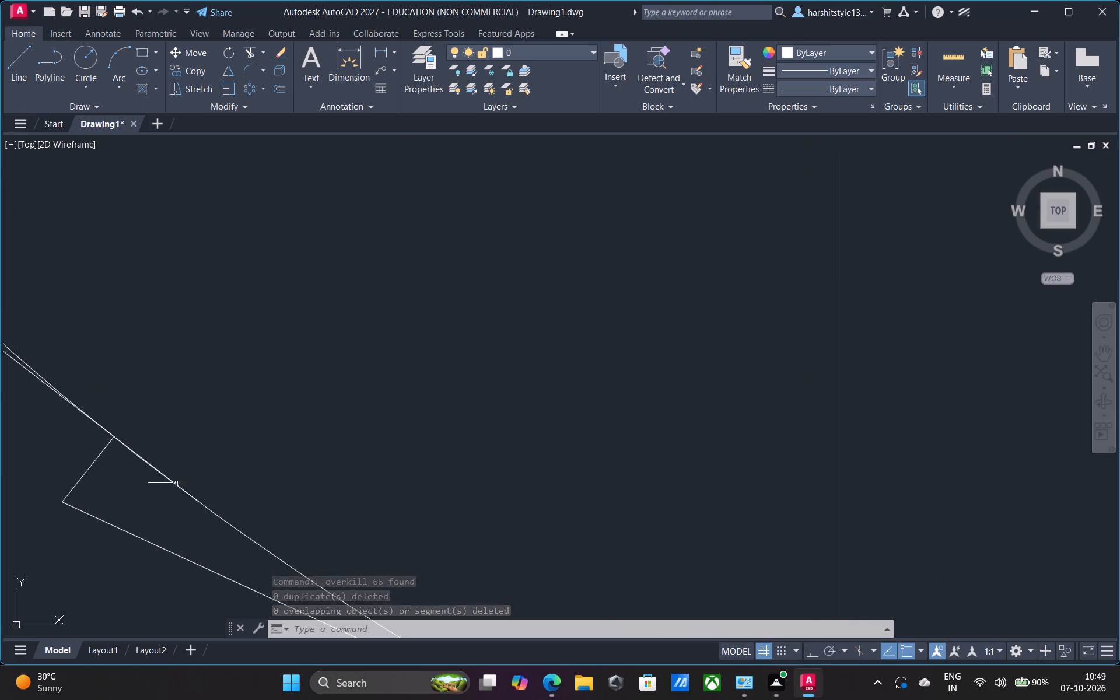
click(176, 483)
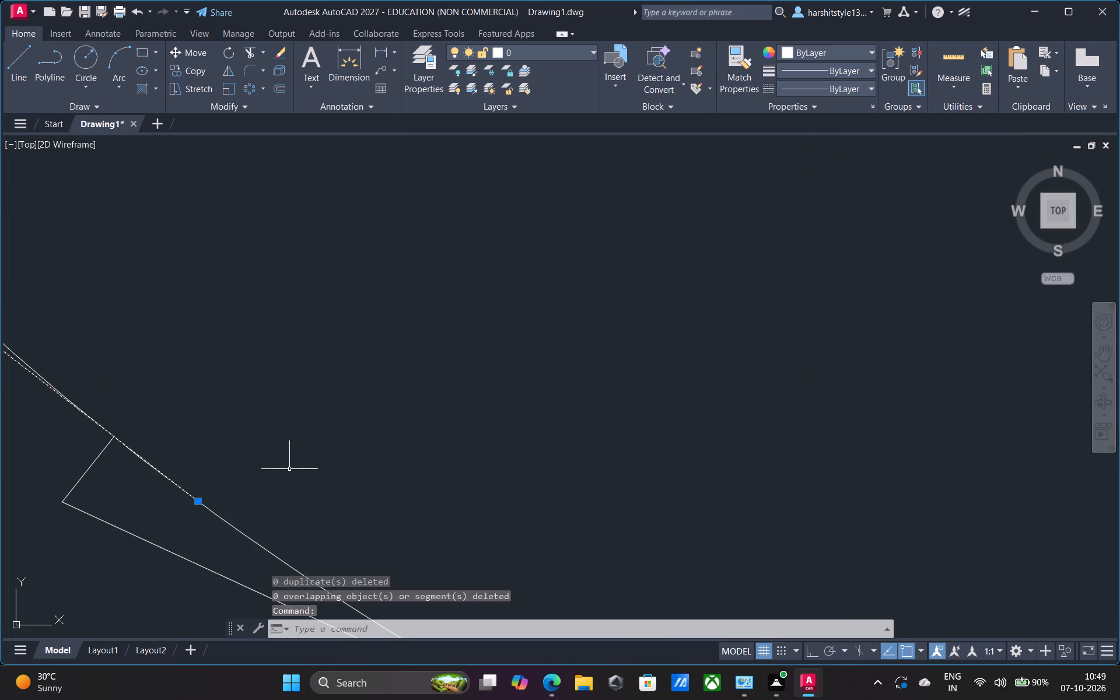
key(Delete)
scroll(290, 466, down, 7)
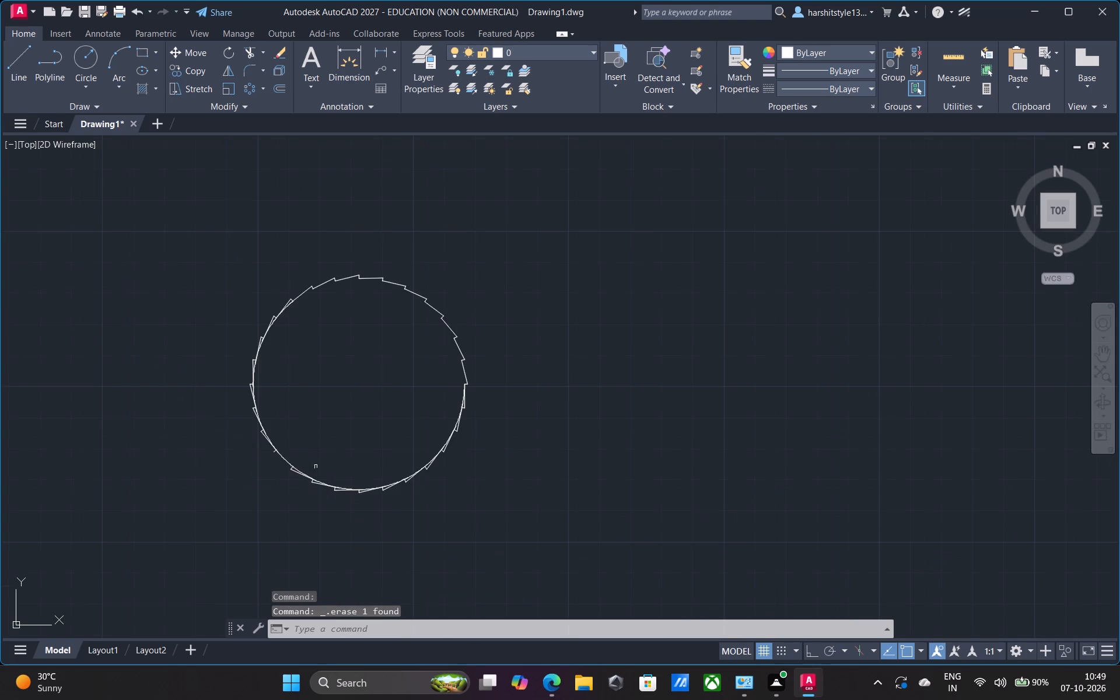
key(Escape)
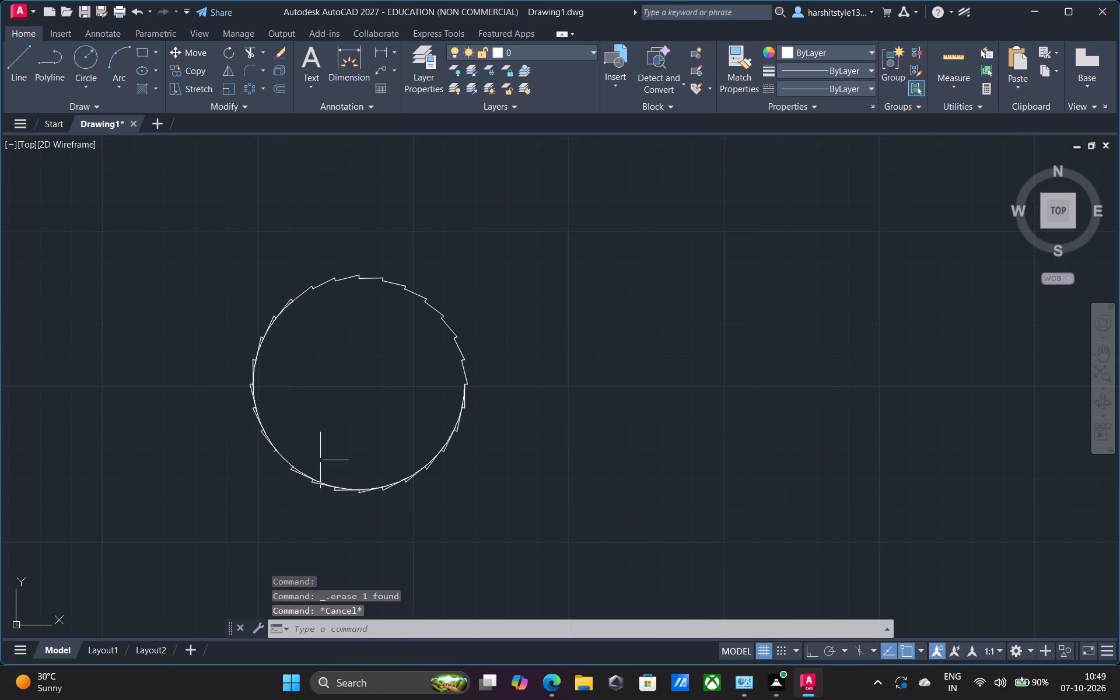
Undo the erasure, Overkill runs, trims, explode and polar array, back to the circle with its single tooth.
key(ctrl+z)
key(ctrl+z)
key(ctrl+z)
key(ctrl+z)
key(ctrl+z)
key(ctrl+z)
key(ctrl+z)
key(ctrl+z)
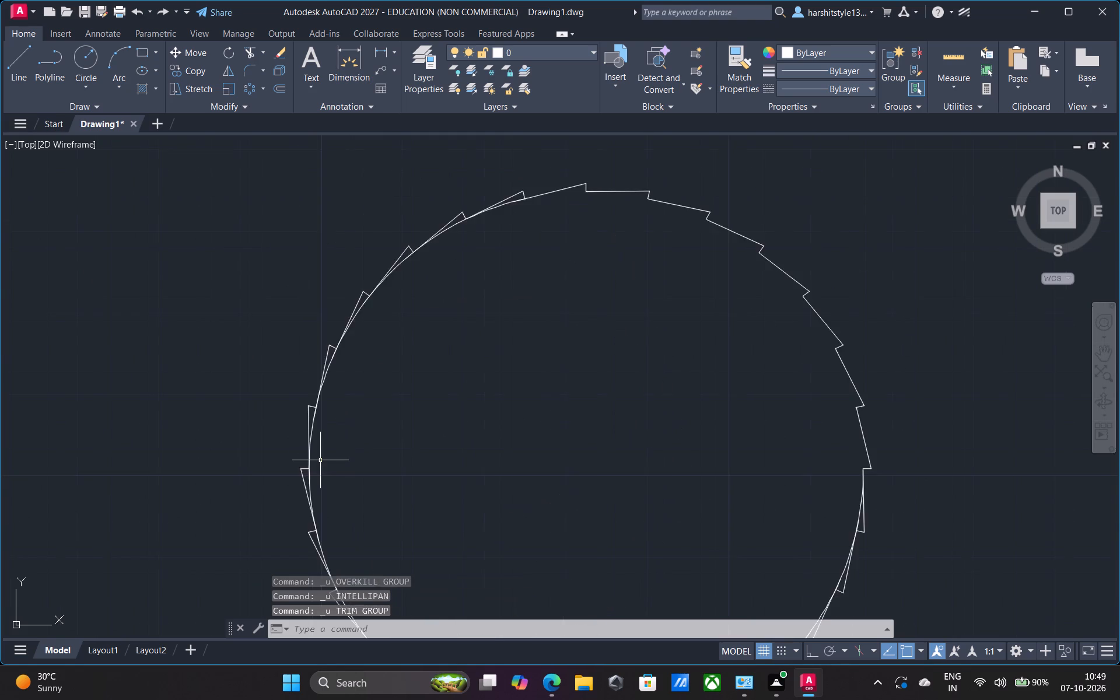
key(ctrl+z)
key(ctrl+z)
key(ctrl+z)
key(ctrl+z)
key(ctrl+z)
key(ctrl+z)
key(ctrl+z)
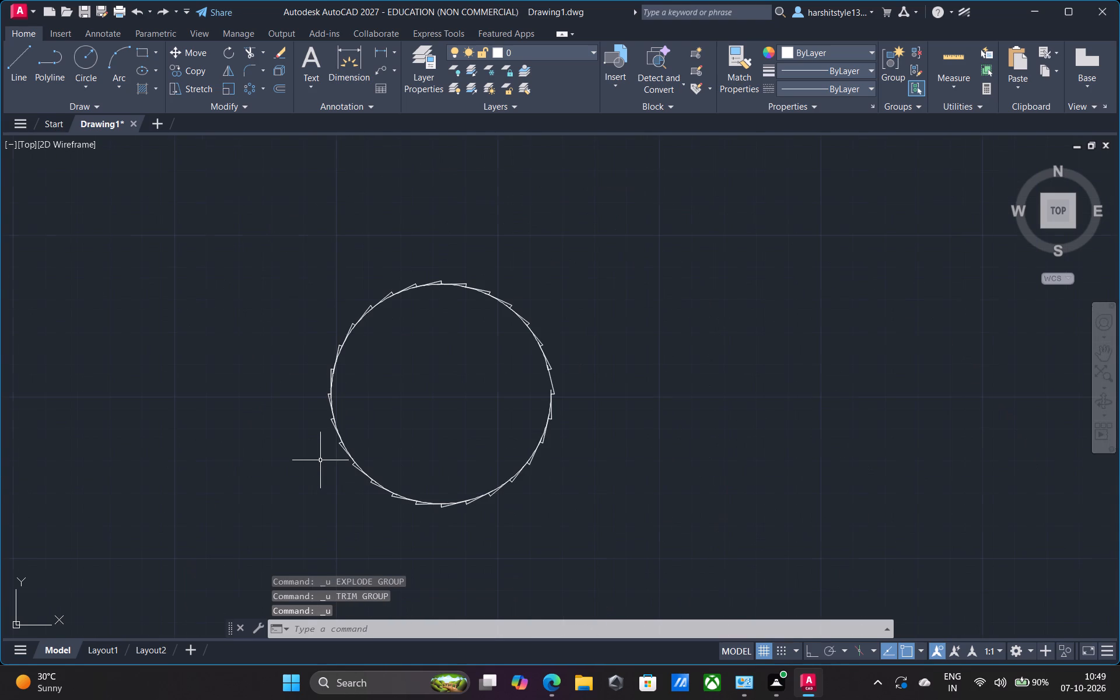
key(ctrl+z)
key(ctrl+z)
key(ctrl+z)
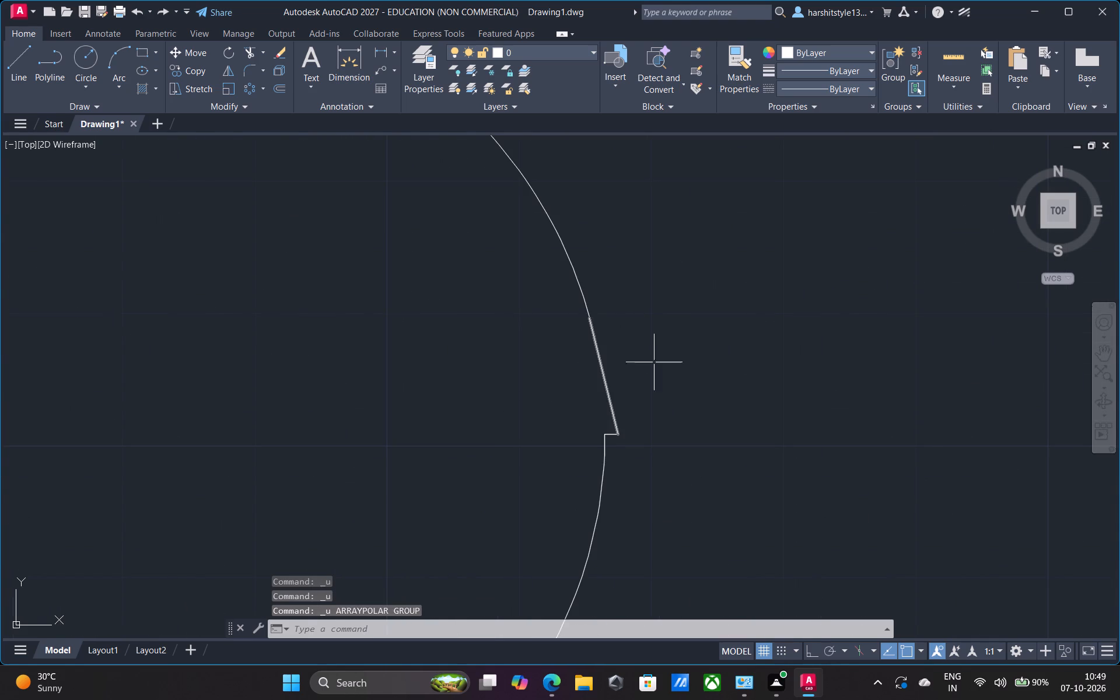
Run Overkill on the circle and its single tooth, with Thickness no longer ignored and a tolerance of 0.000001.
scroll(635, 373, up, 1)
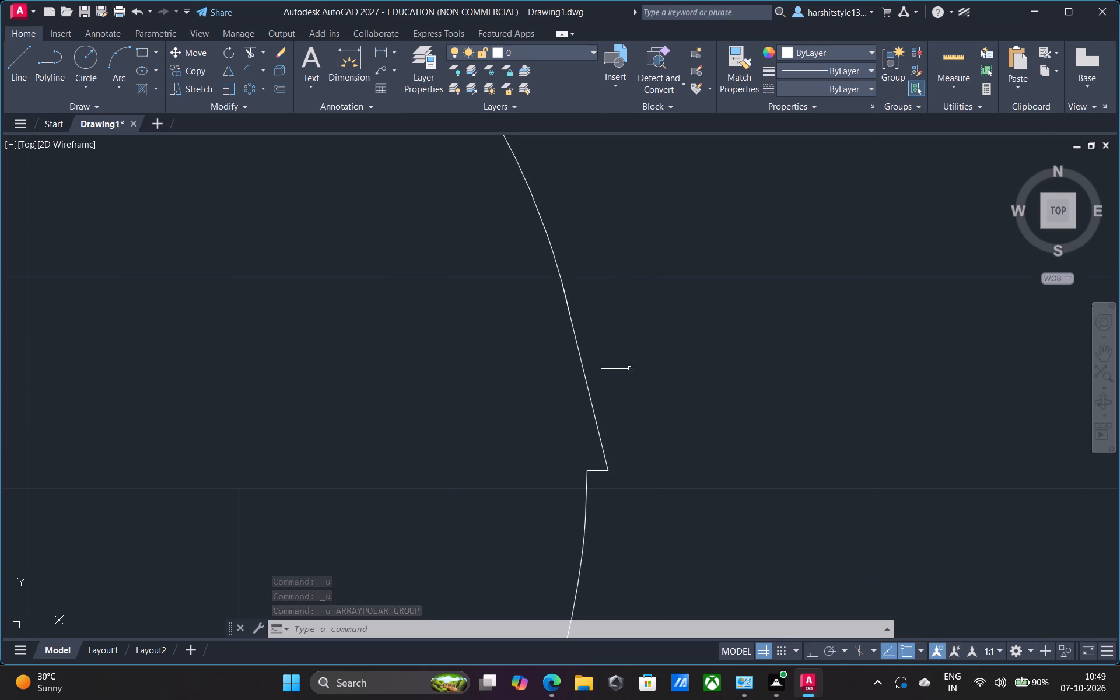
scroll(622, 343, down, 4)
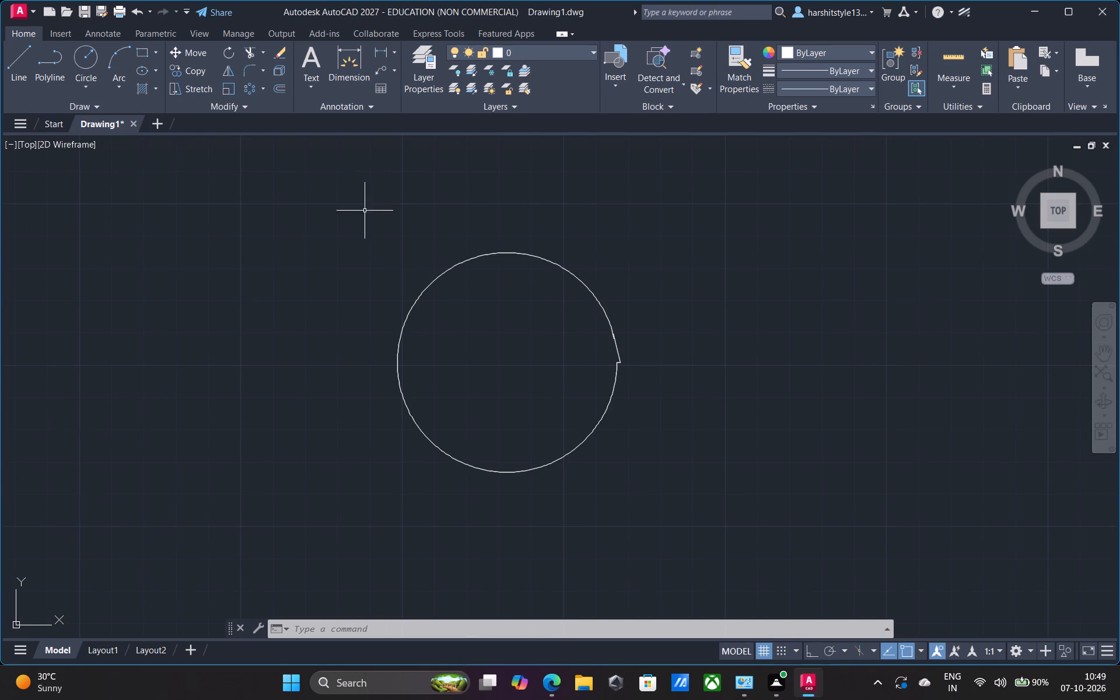
click(363, 211)
click(757, 560)
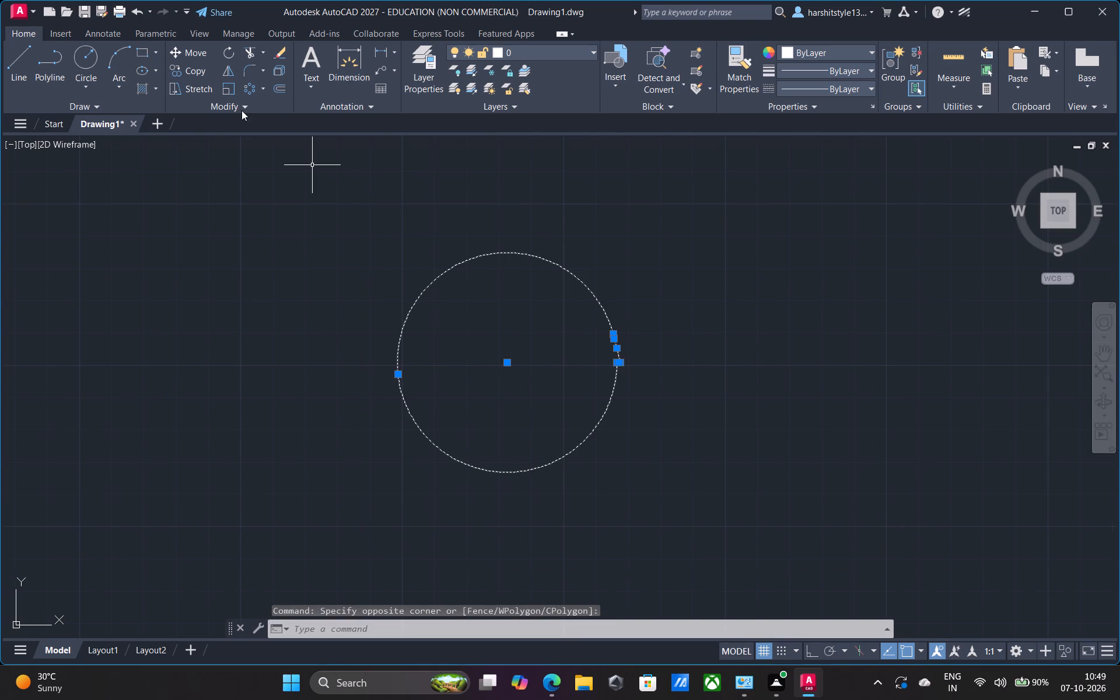
click(242, 107)
click(293, 138)
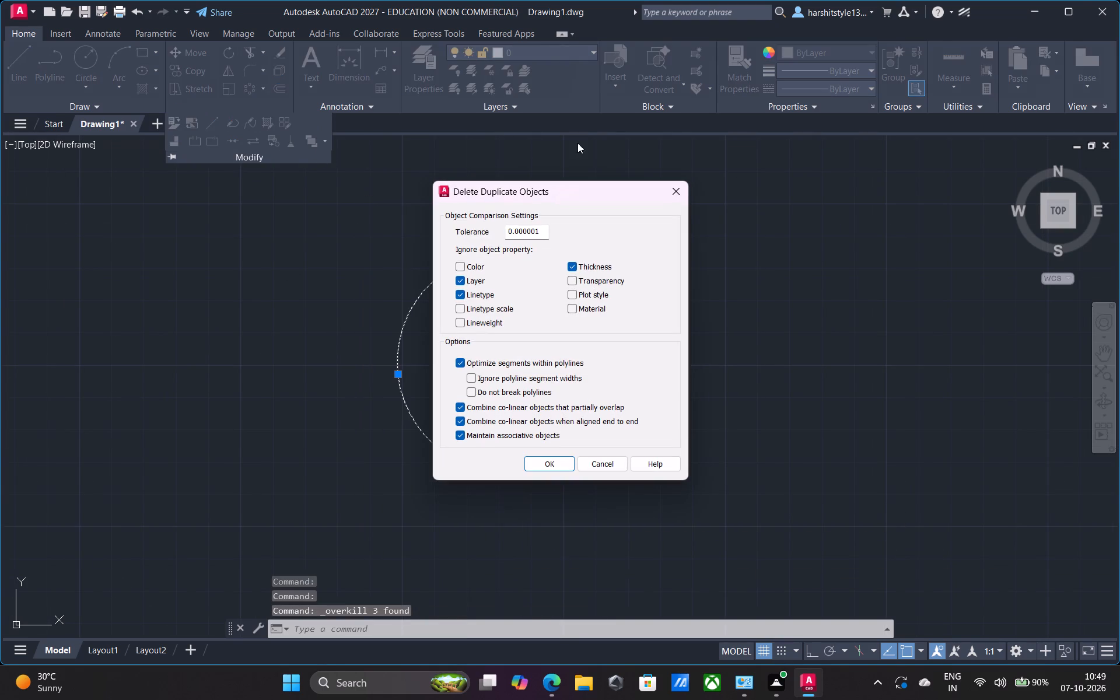
click(572, 265)
click(548, 462)
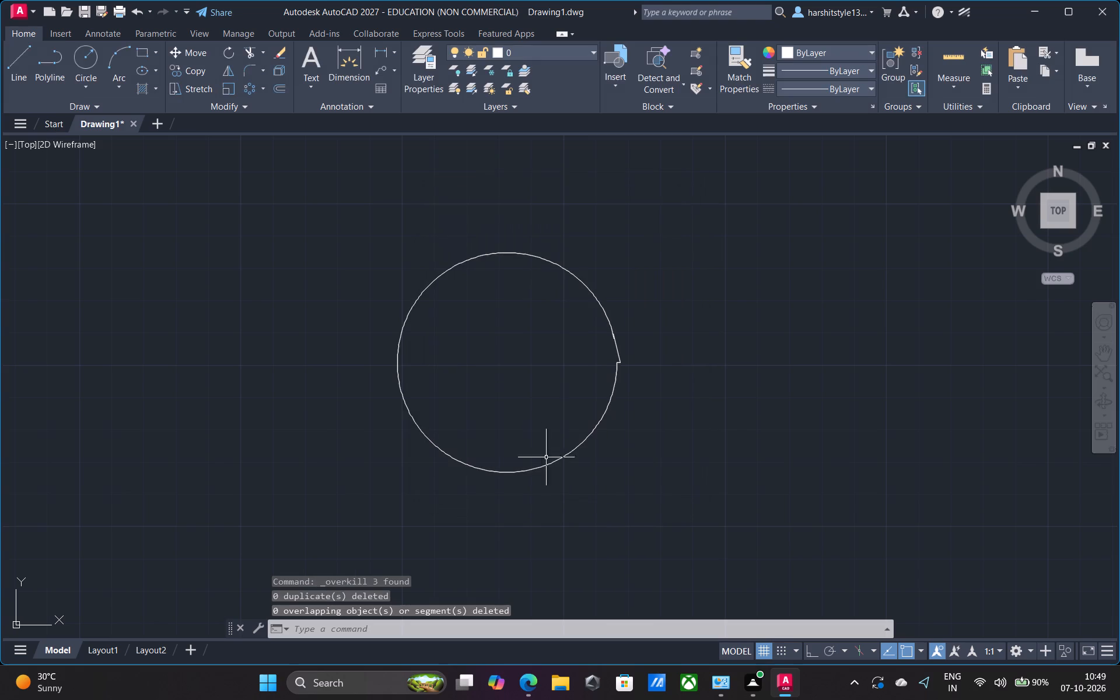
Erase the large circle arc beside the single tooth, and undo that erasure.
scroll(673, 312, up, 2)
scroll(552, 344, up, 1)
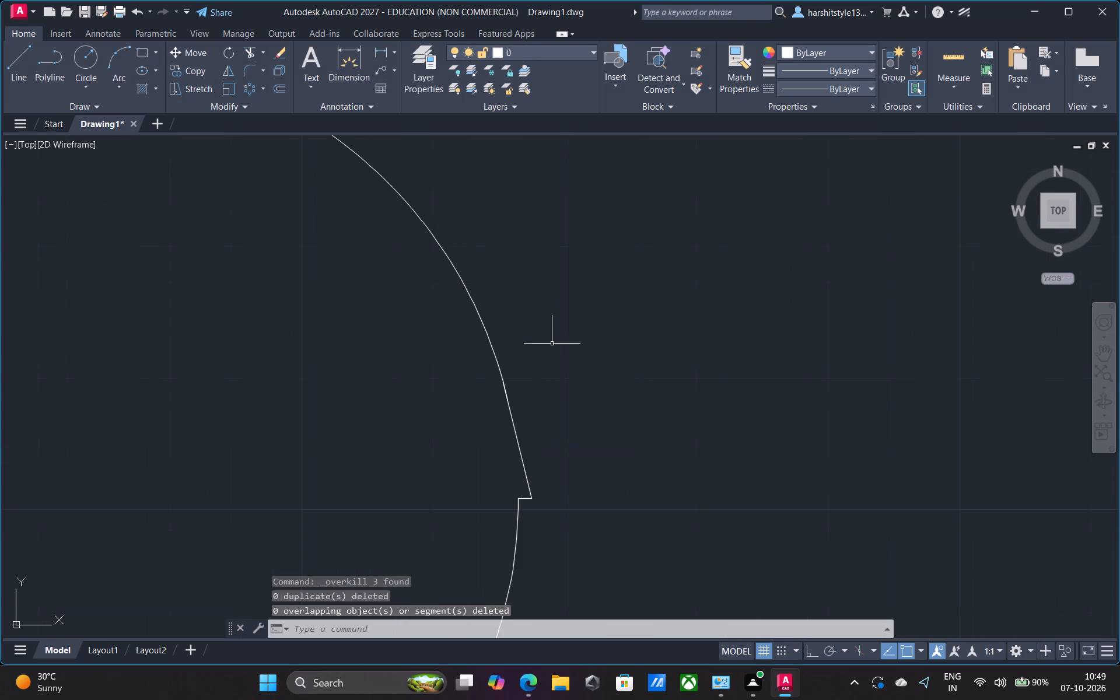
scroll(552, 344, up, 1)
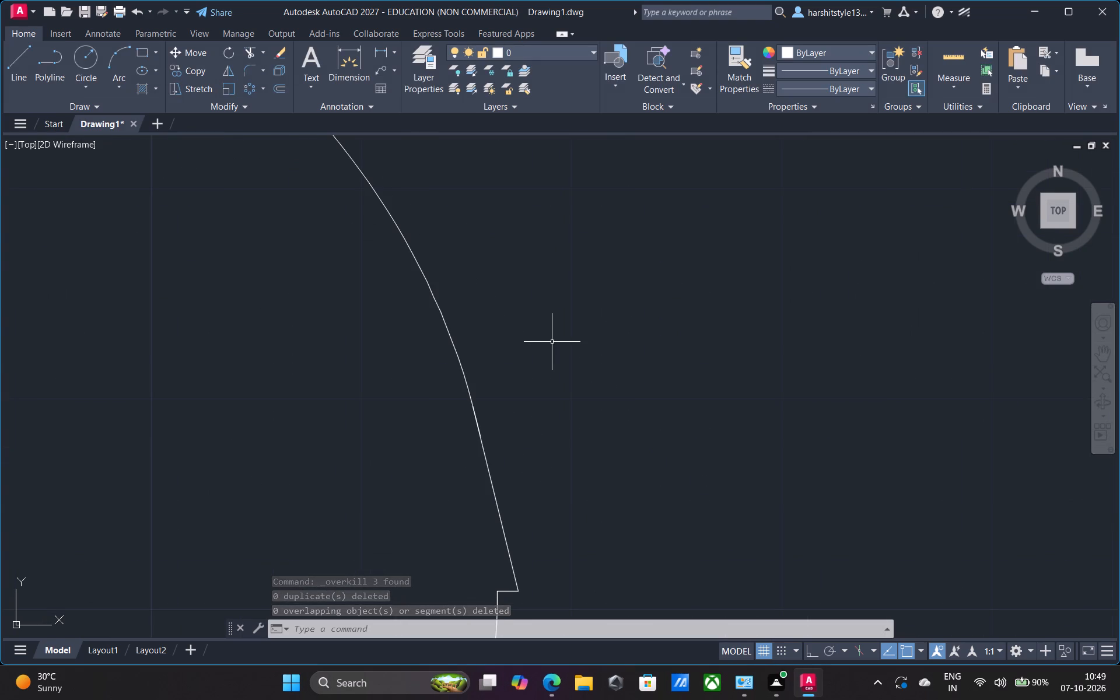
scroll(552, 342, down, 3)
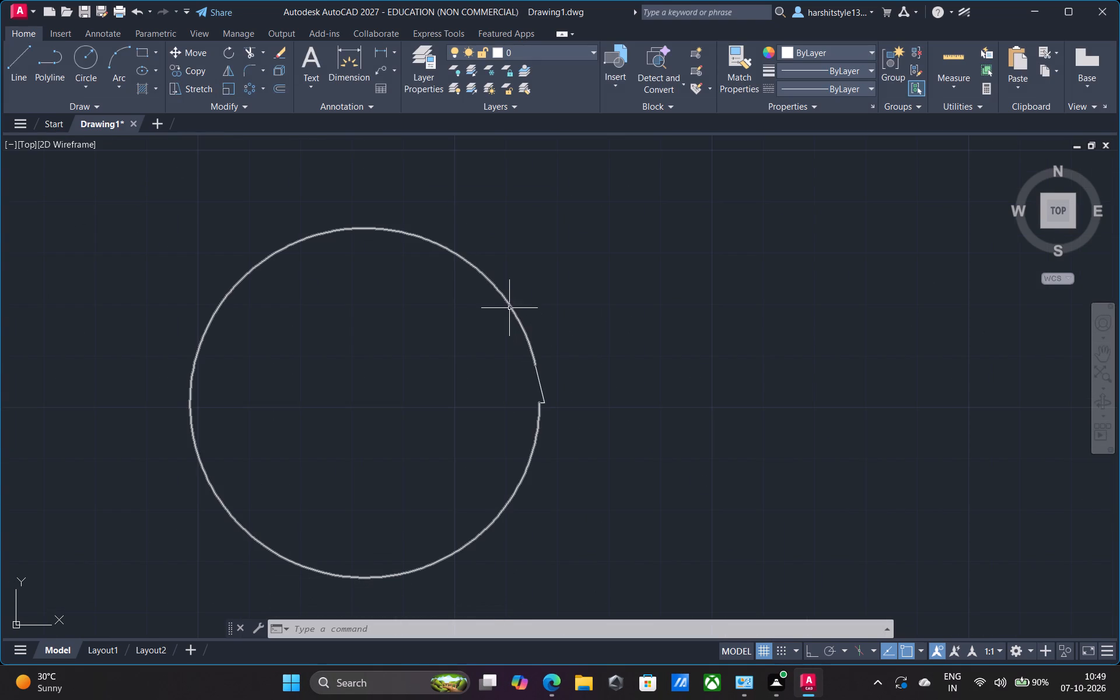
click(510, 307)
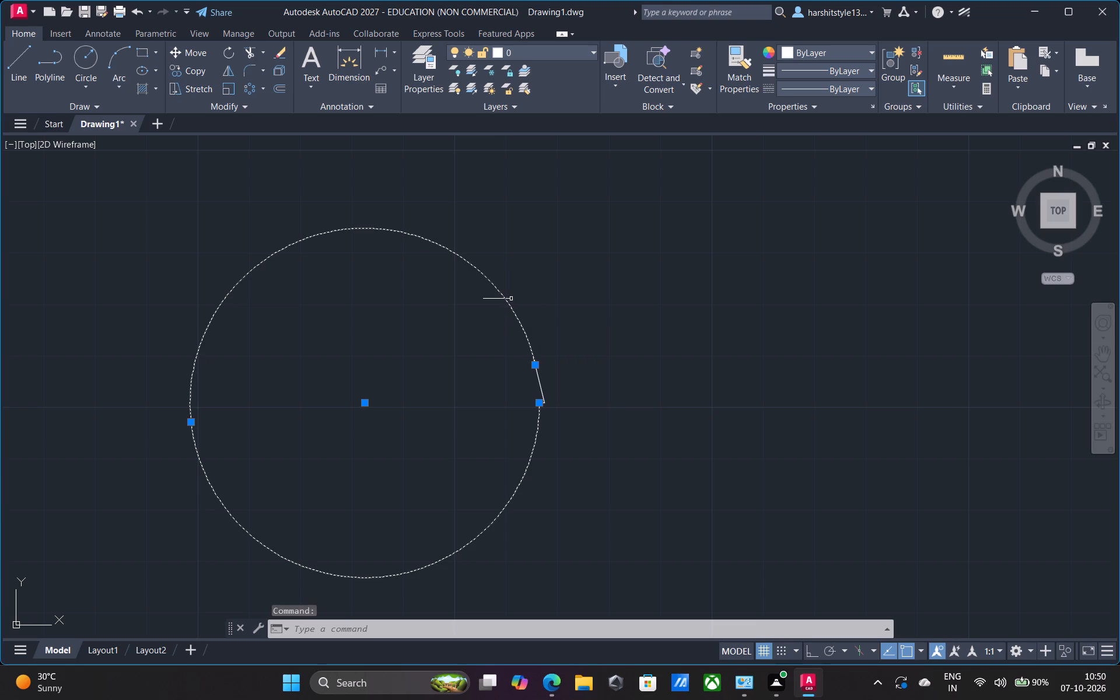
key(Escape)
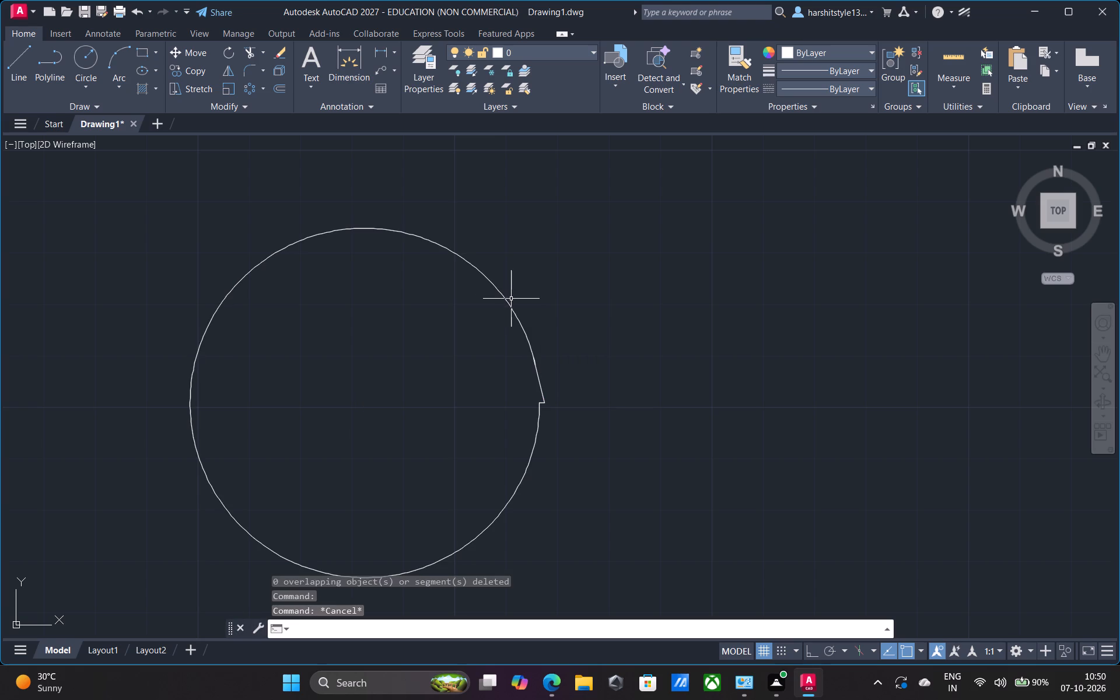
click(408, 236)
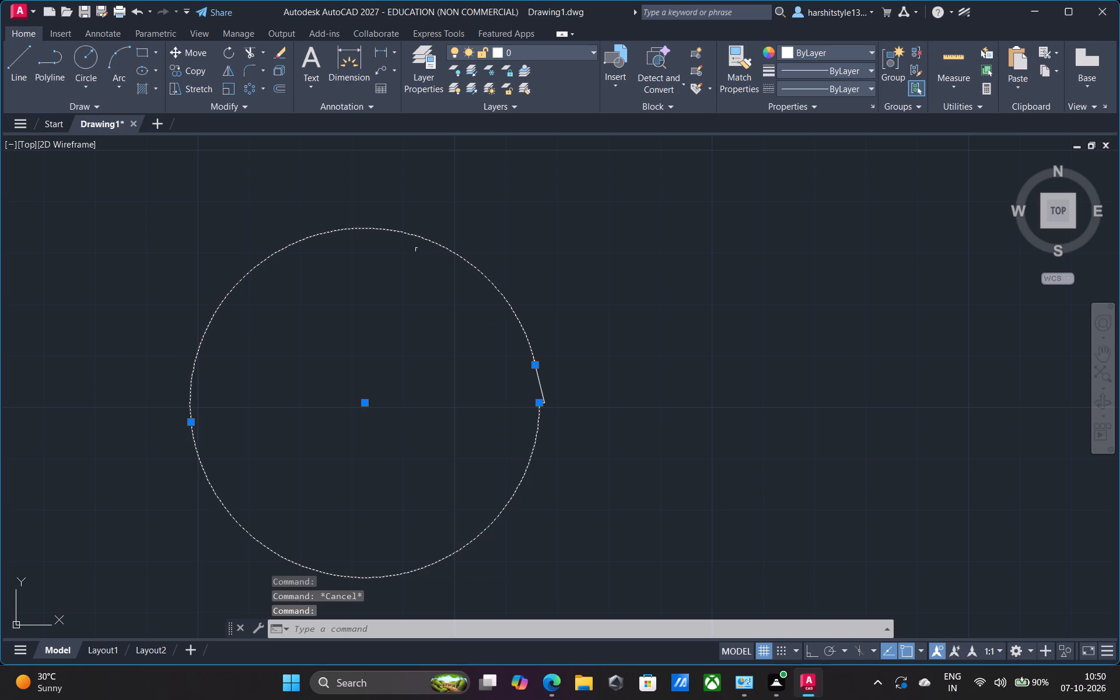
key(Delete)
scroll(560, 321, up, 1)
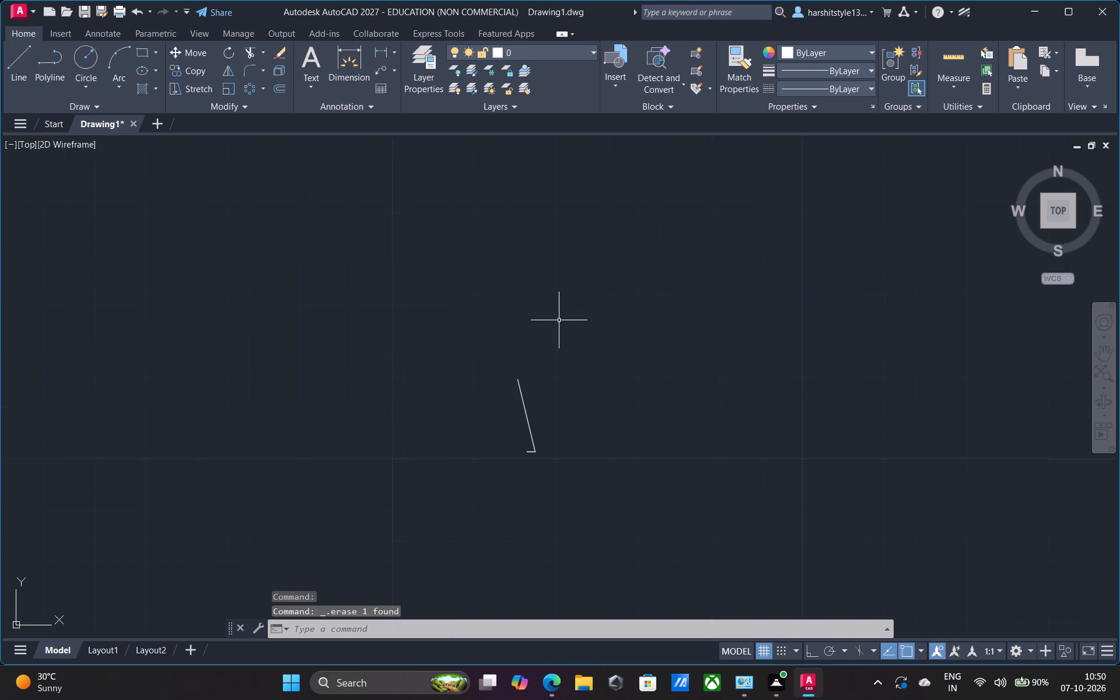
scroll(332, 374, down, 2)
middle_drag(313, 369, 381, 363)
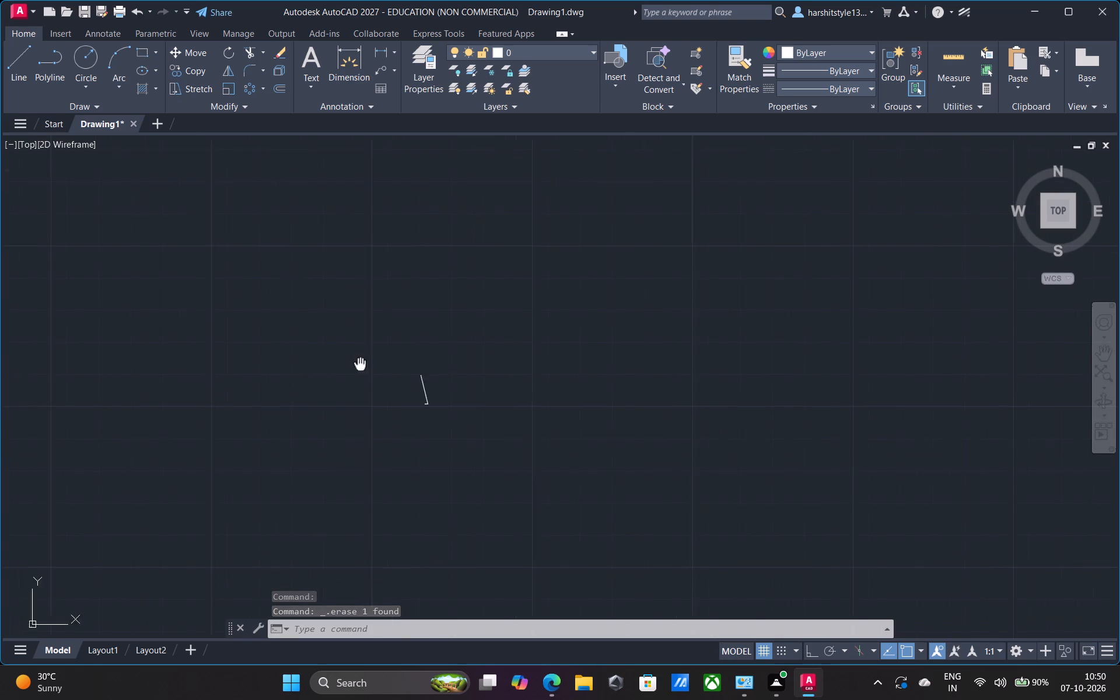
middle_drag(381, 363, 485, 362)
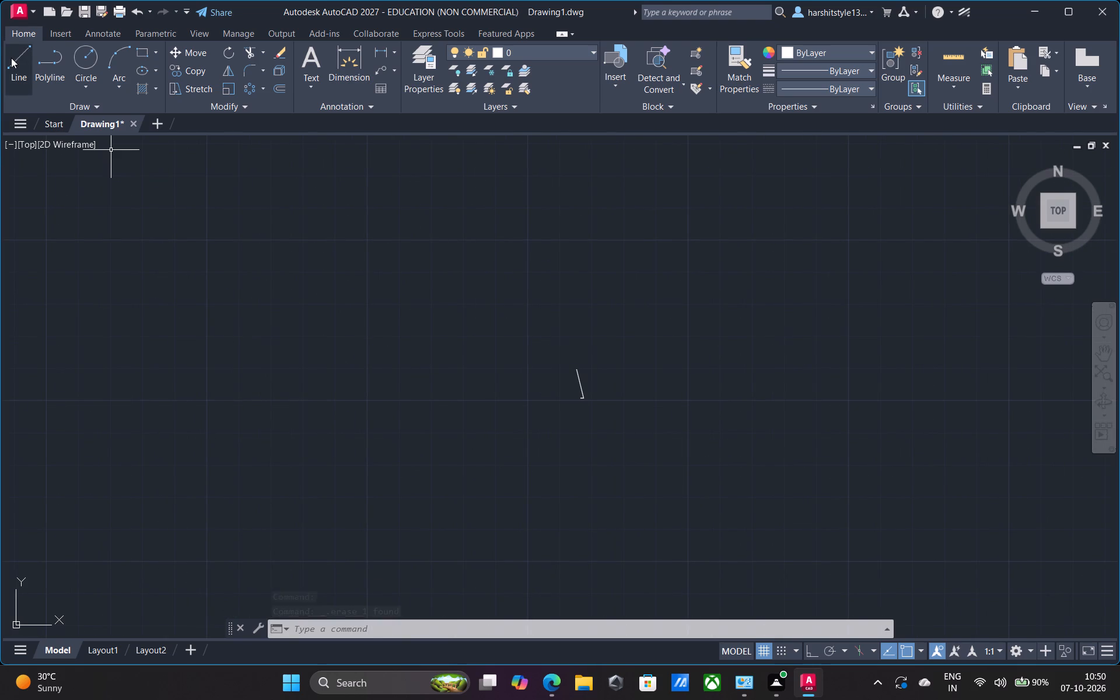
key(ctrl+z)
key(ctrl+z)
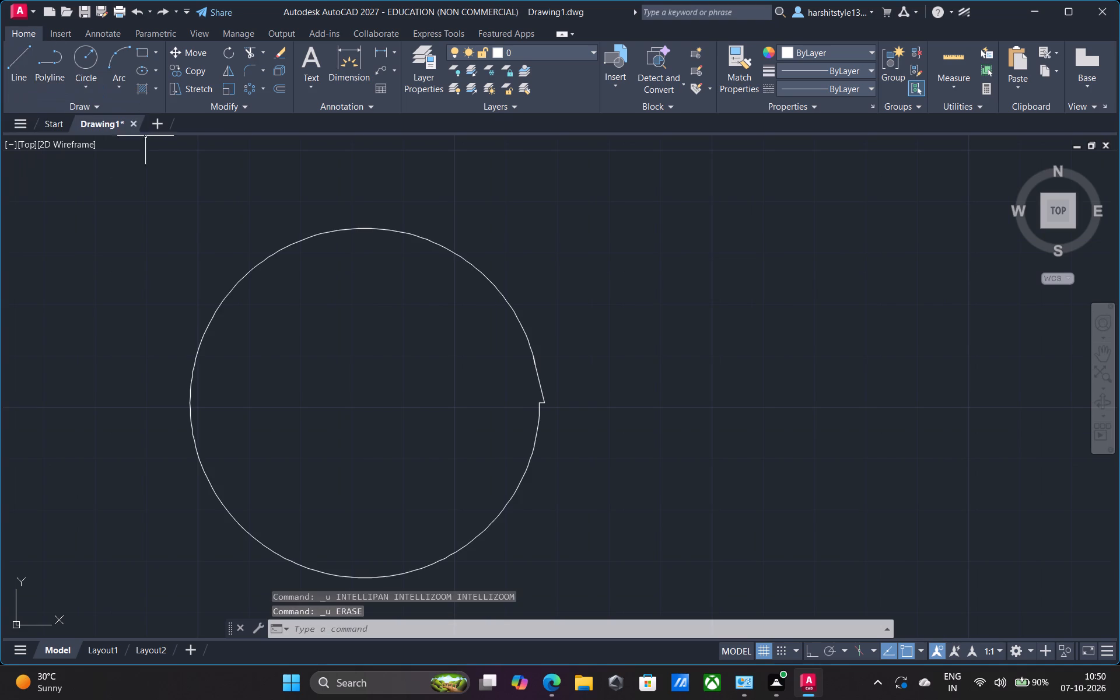
Draw a horizontal line about 114 long through the circle's center with Ortho on, extending past both sides of the circle.
click(20, 55)
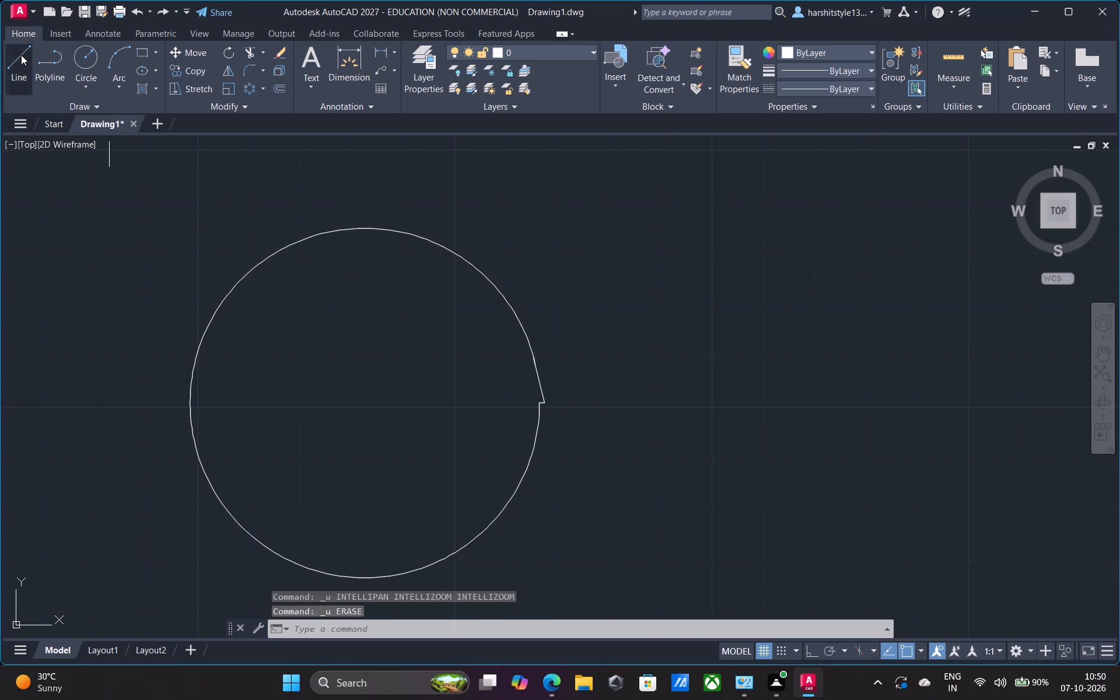
middle_drag(316, 357, 485, 310)
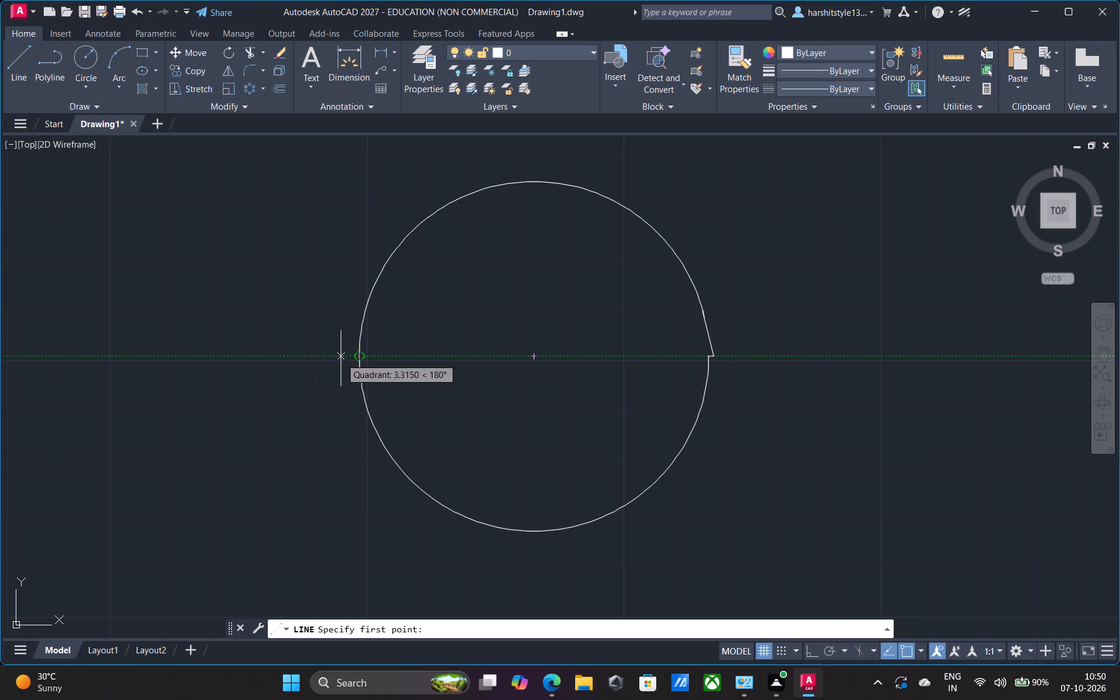
click(267, 356)
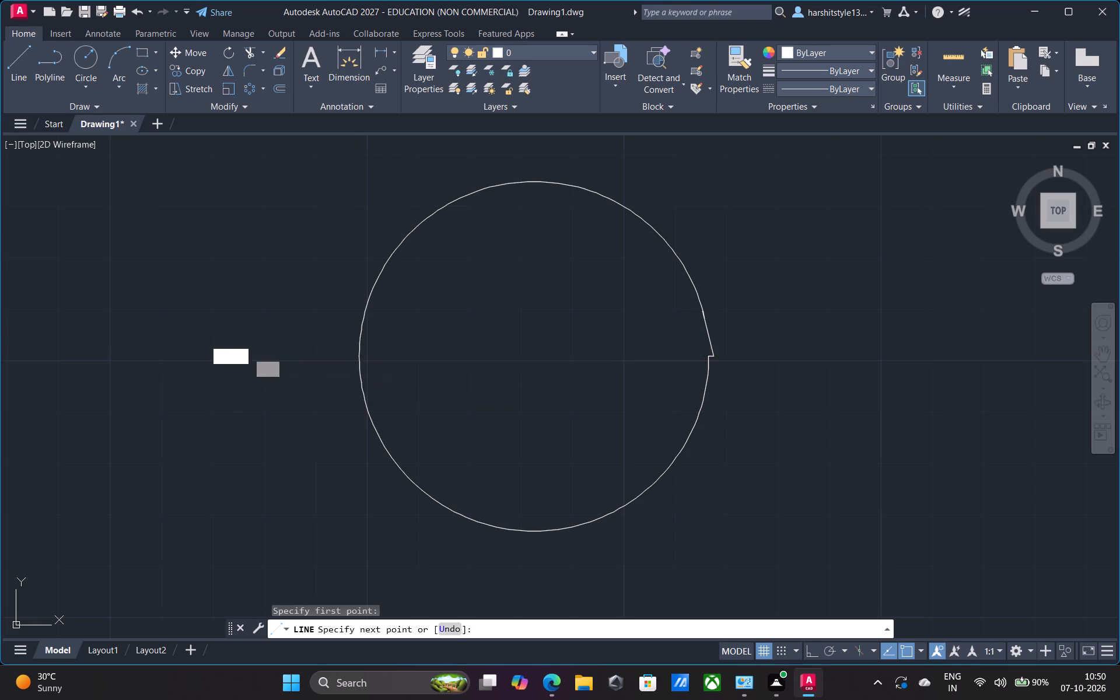
key(F4)
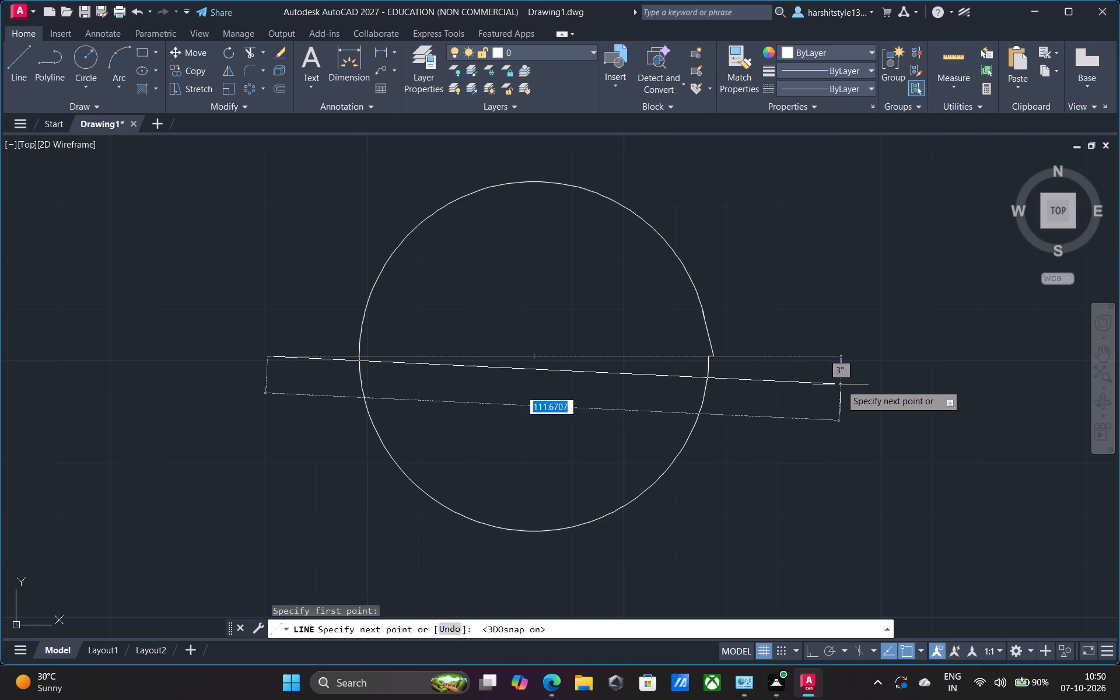
key(F4)
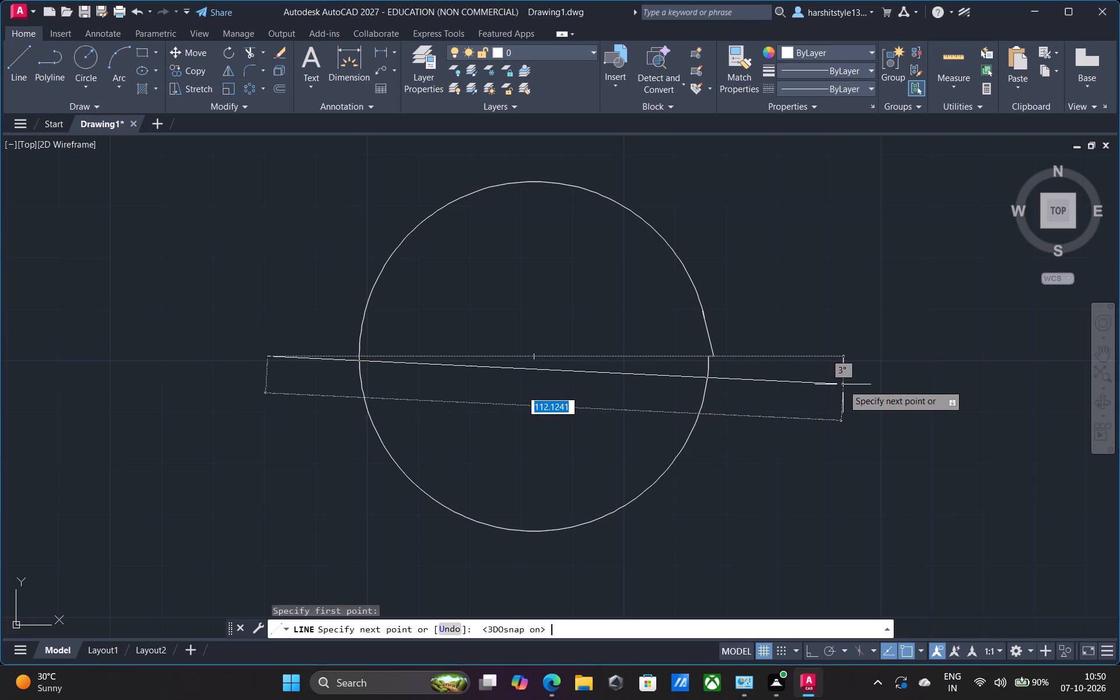
key(F8)
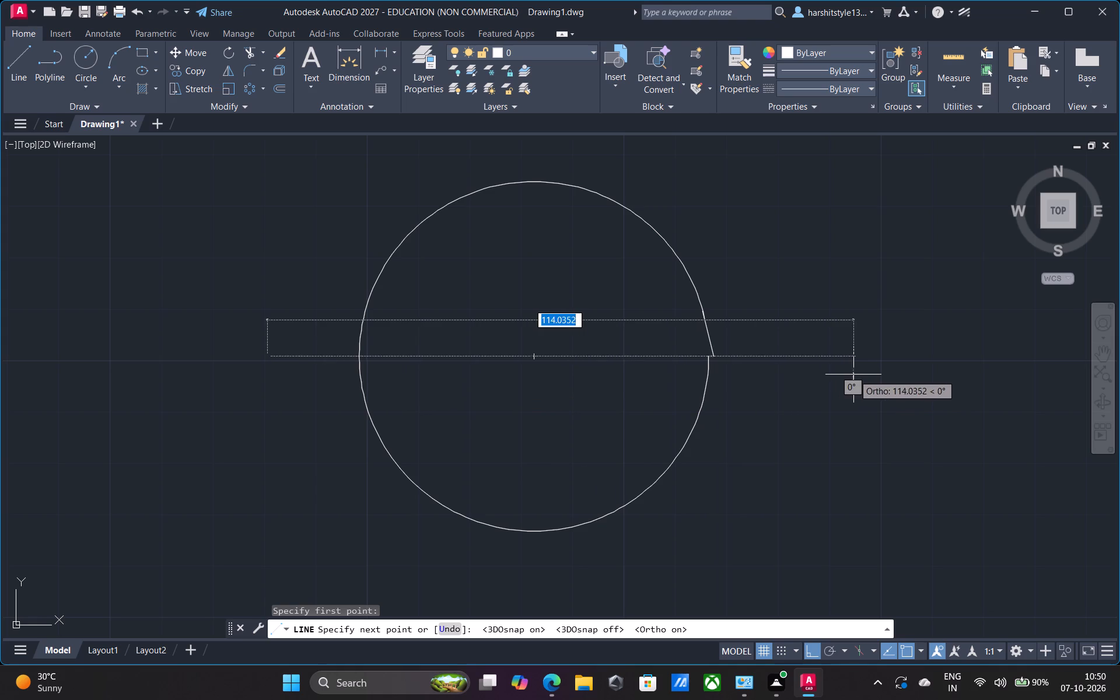
click(854, 373)
key(space)
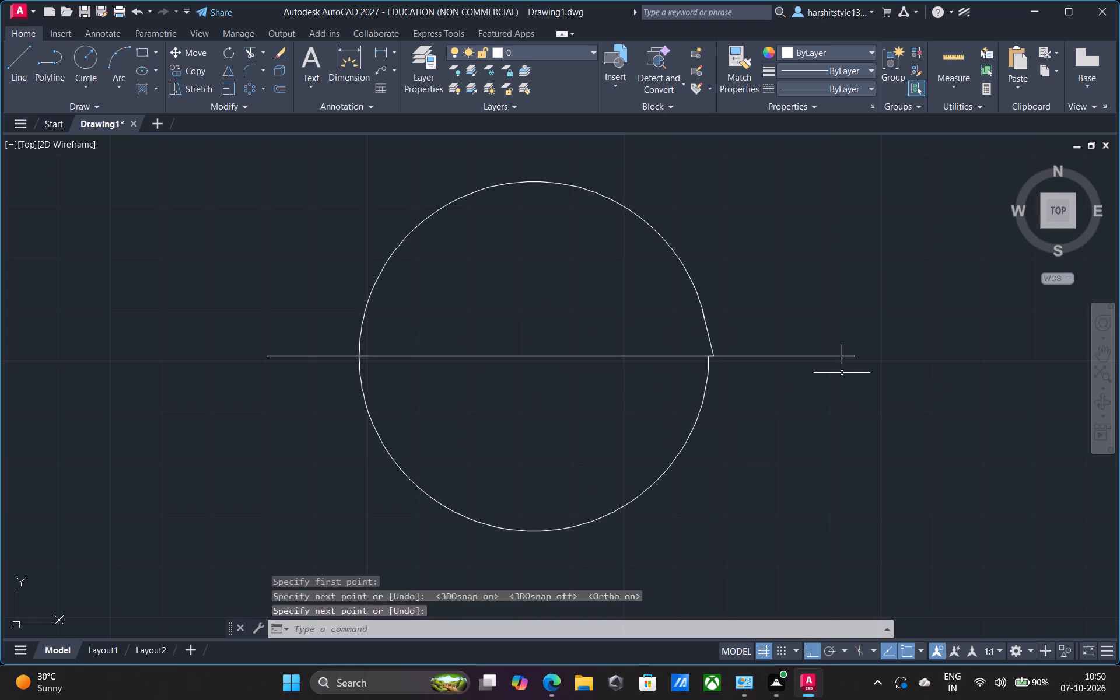
Draw a vertical line through the circle's center, extending past its top and bottom.
key(space)
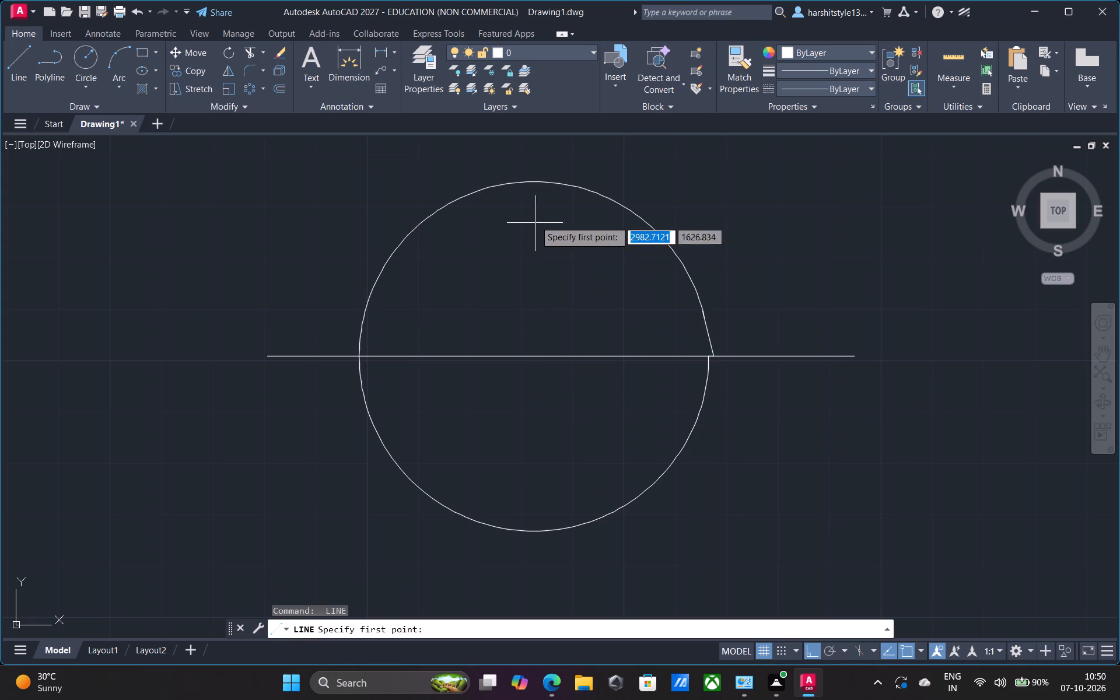
click(533, 153)
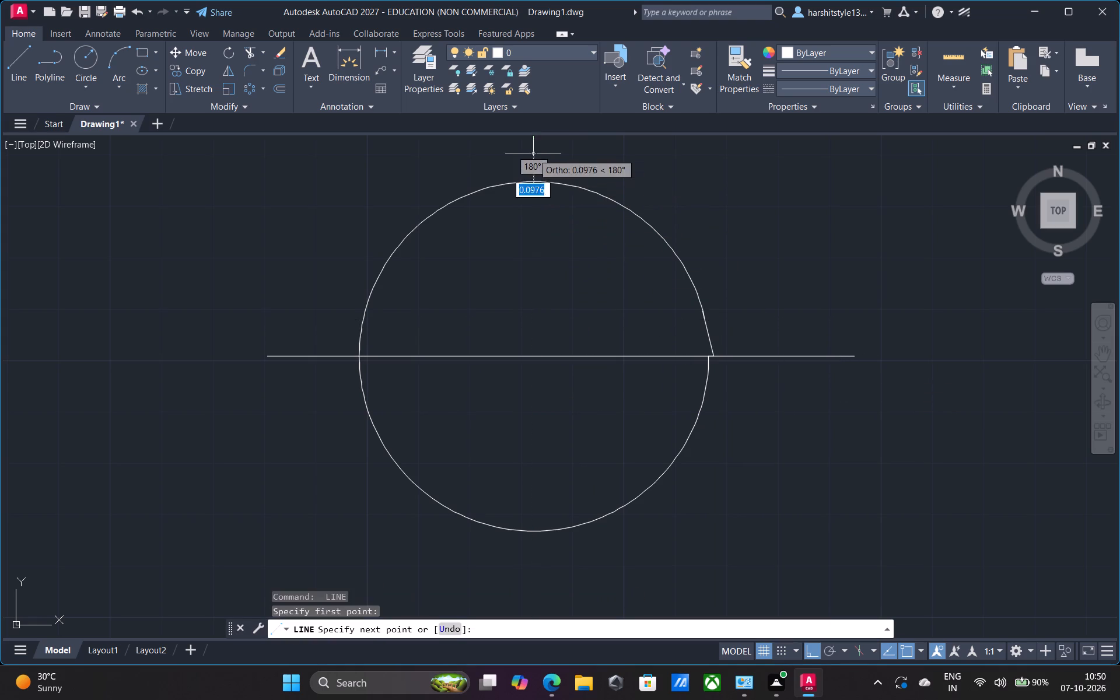
click(545, 586)
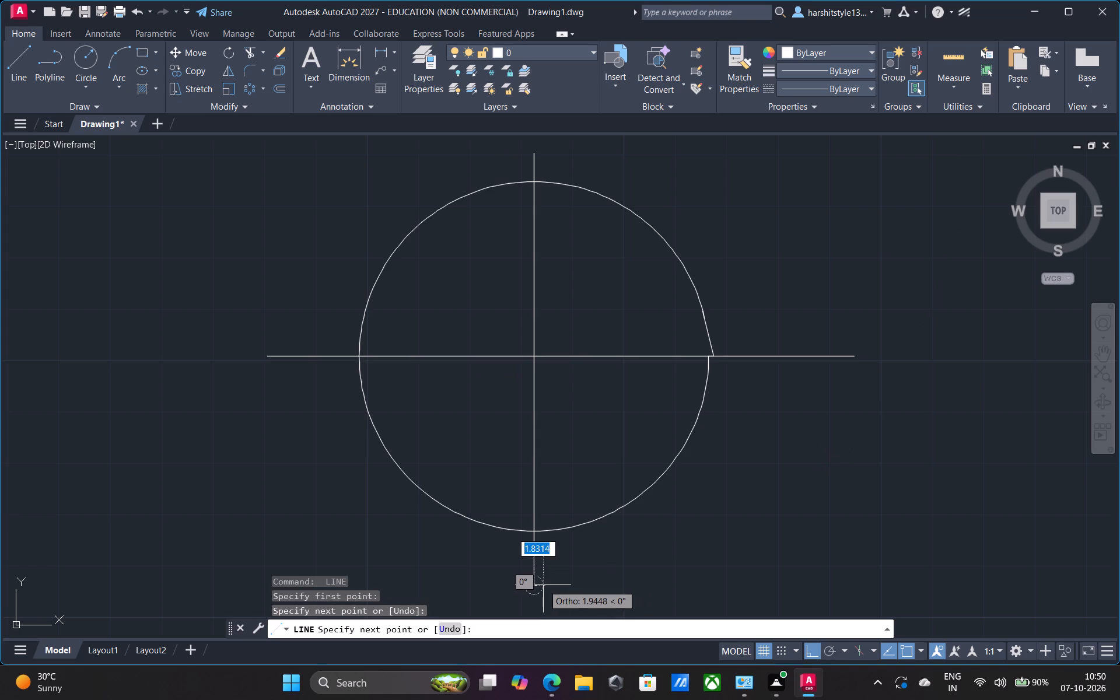
key(Return)
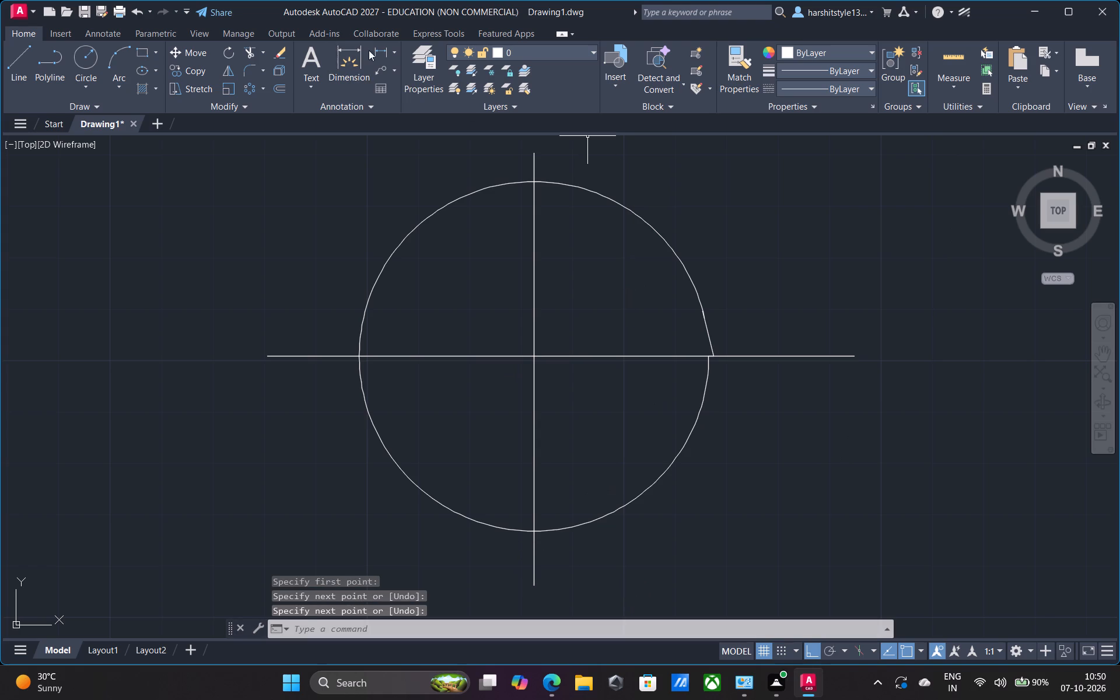
Trim away all circle arcs and the horizontal line on both sides of the tooth, keeping the tooth's slanted edge and short base.
click(249, 45)
drag(379, 216, 402, 273)
drag(705, 224, 617, 265)
drag(657, 423, 699, 510)
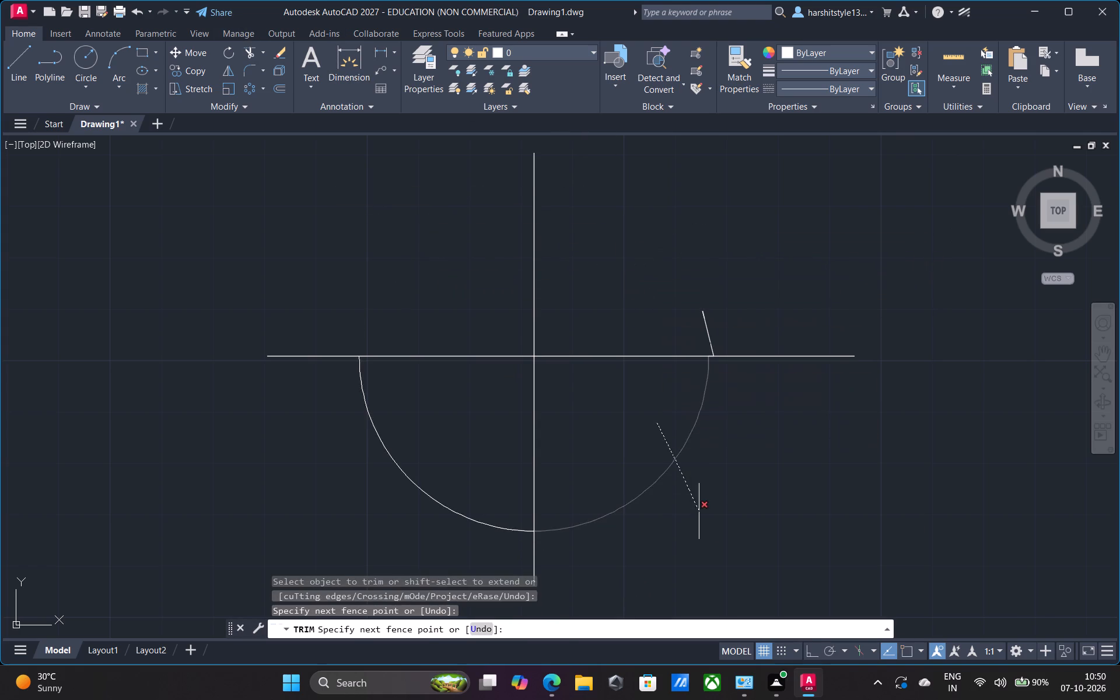
drag(699, 510, 699, 511)
drag(434, 455, 353, 513)
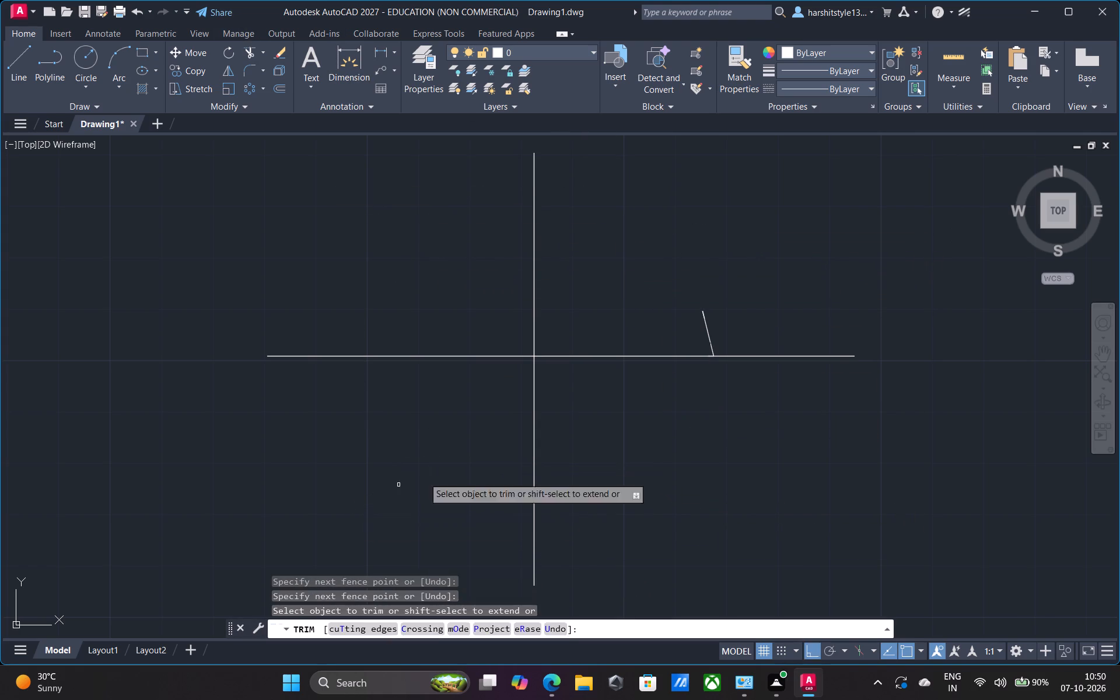
drag(779, 323, 780, 425)
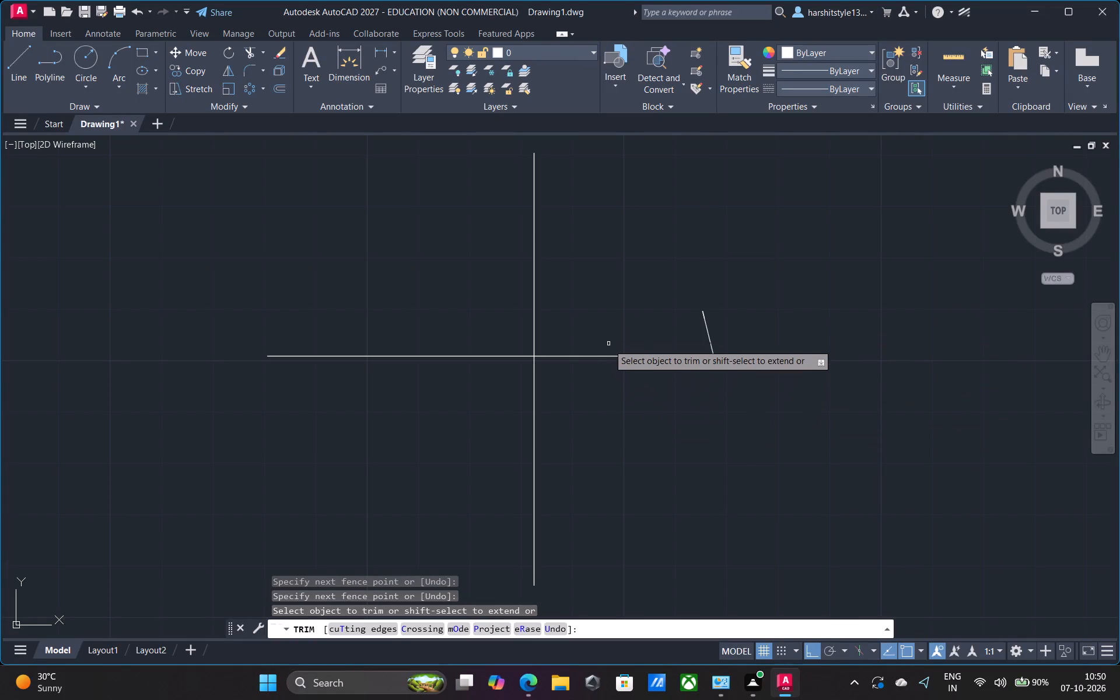
drag(596, 335, 598, 363)
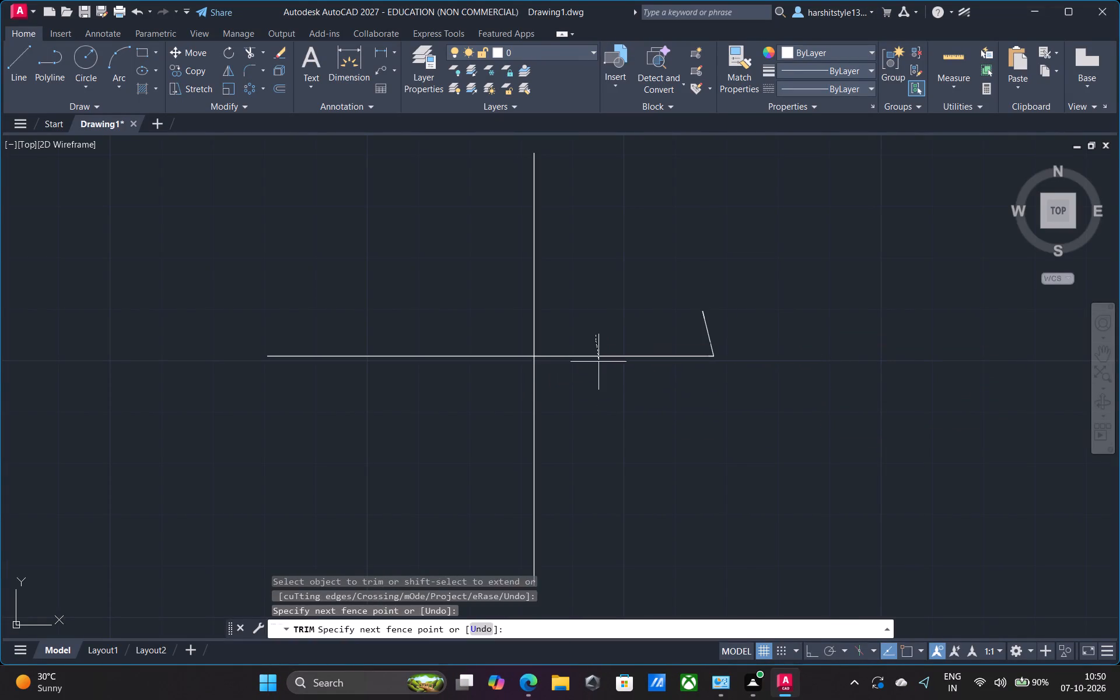
drag(598, 363, 600, 392)
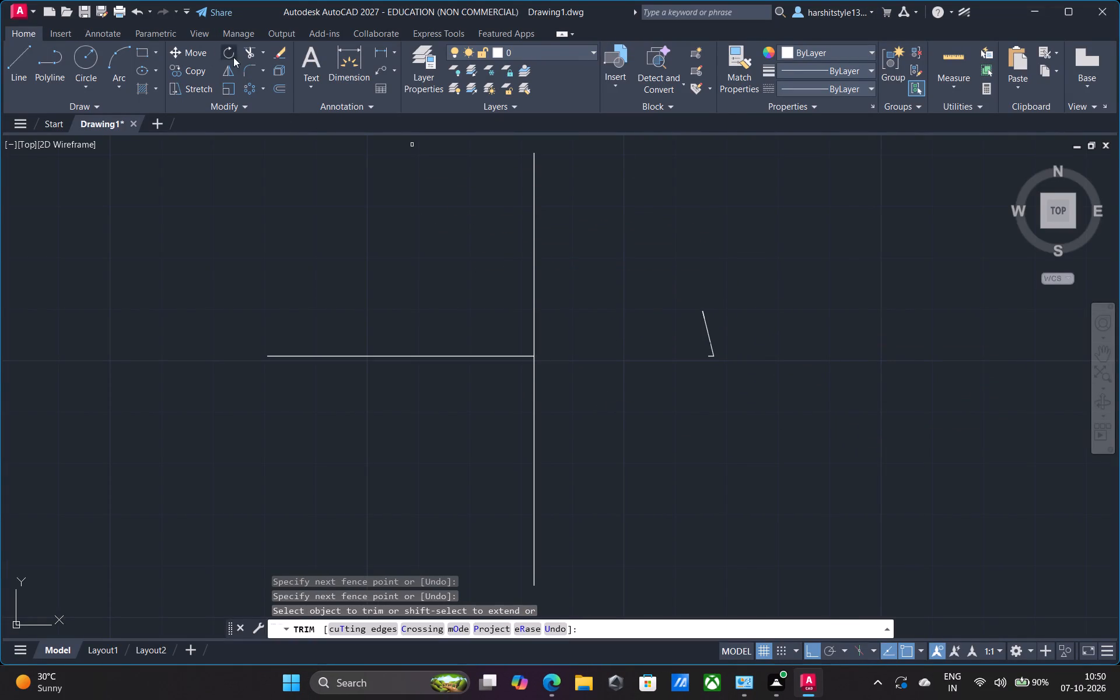
Create a polar array of the tooth with 28 items over 360 degrees, centered on the construction lines' intersection.
click(249, 82)
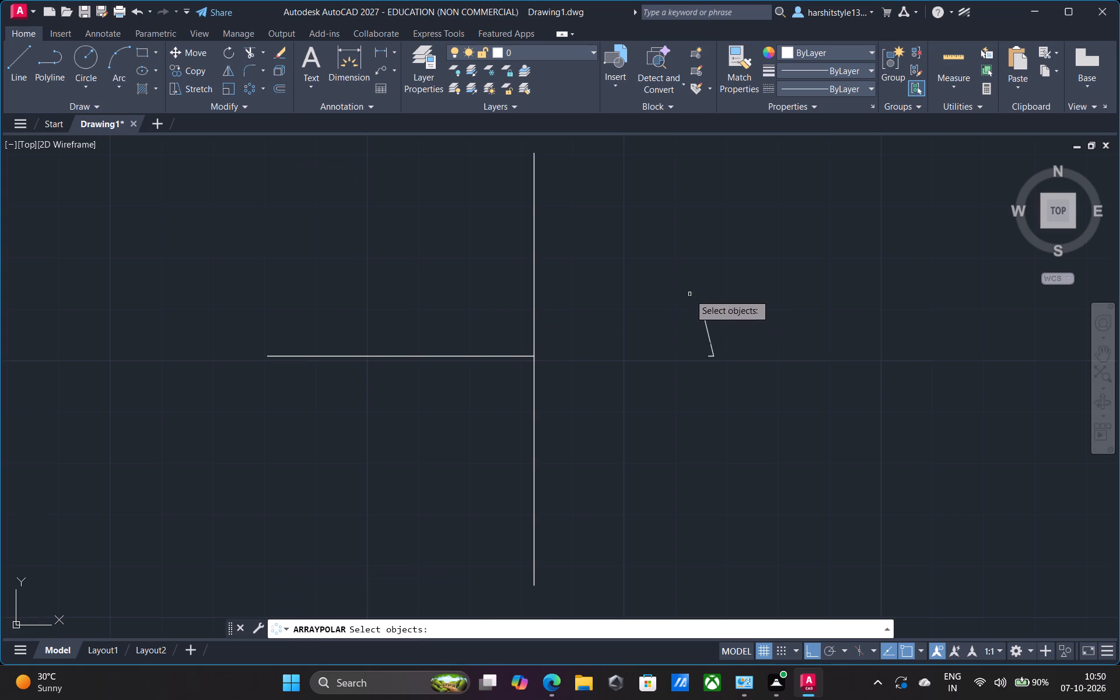
click(665, 277)
click(760, 400)
key(Return)
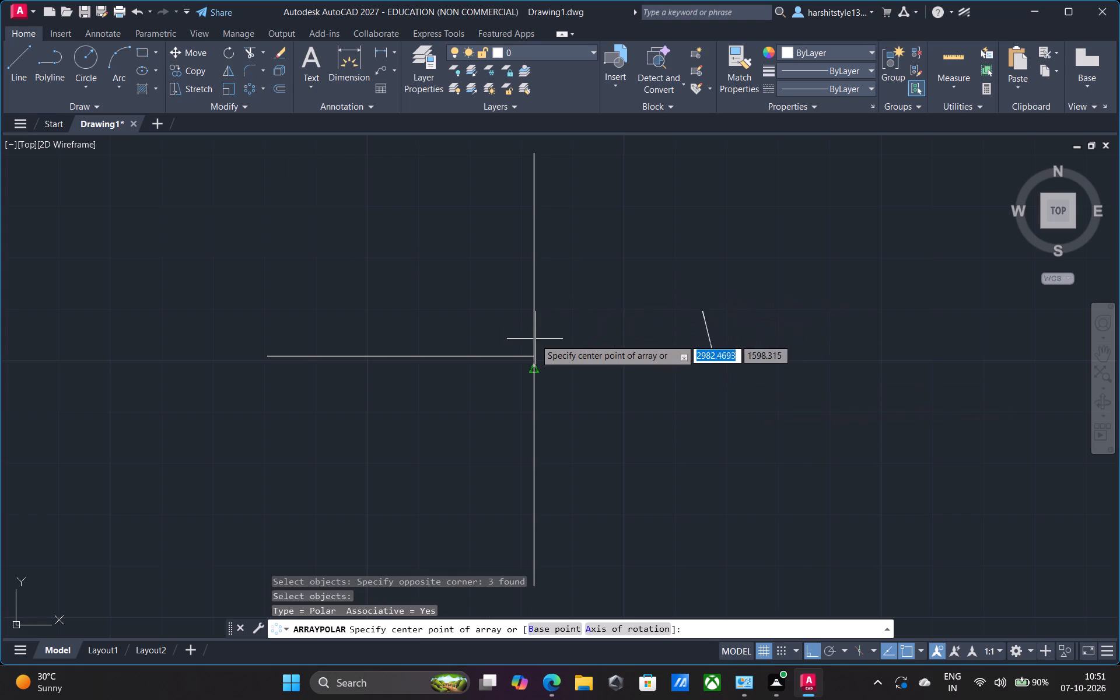
click(531, 359)
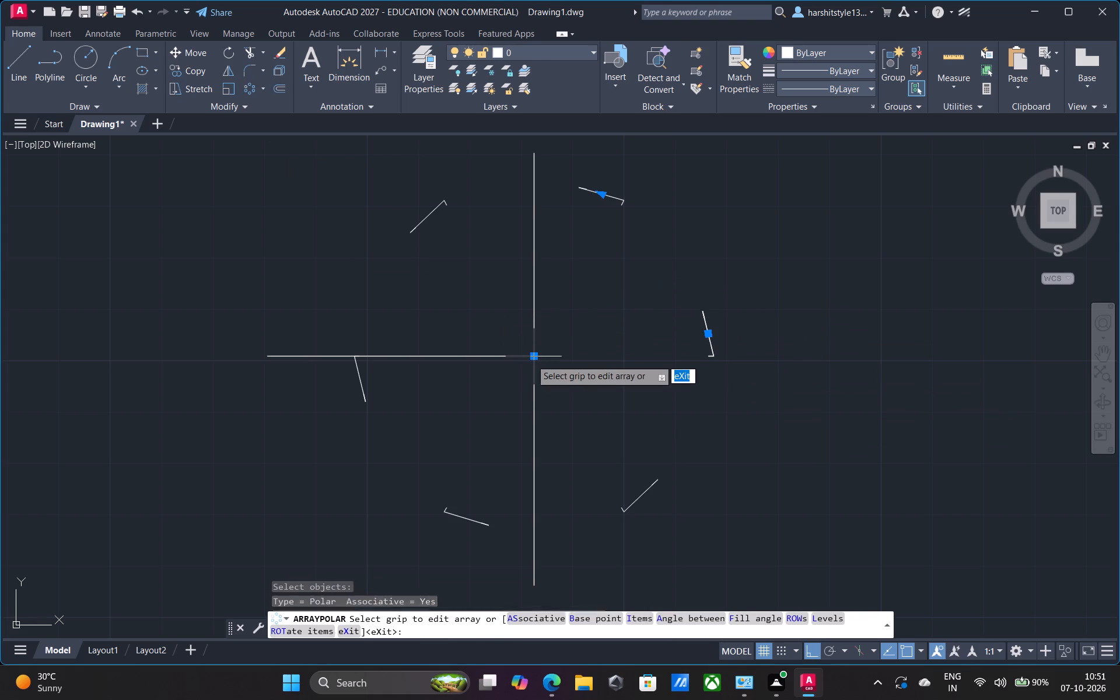
scroll(1118, 76, up, 1)
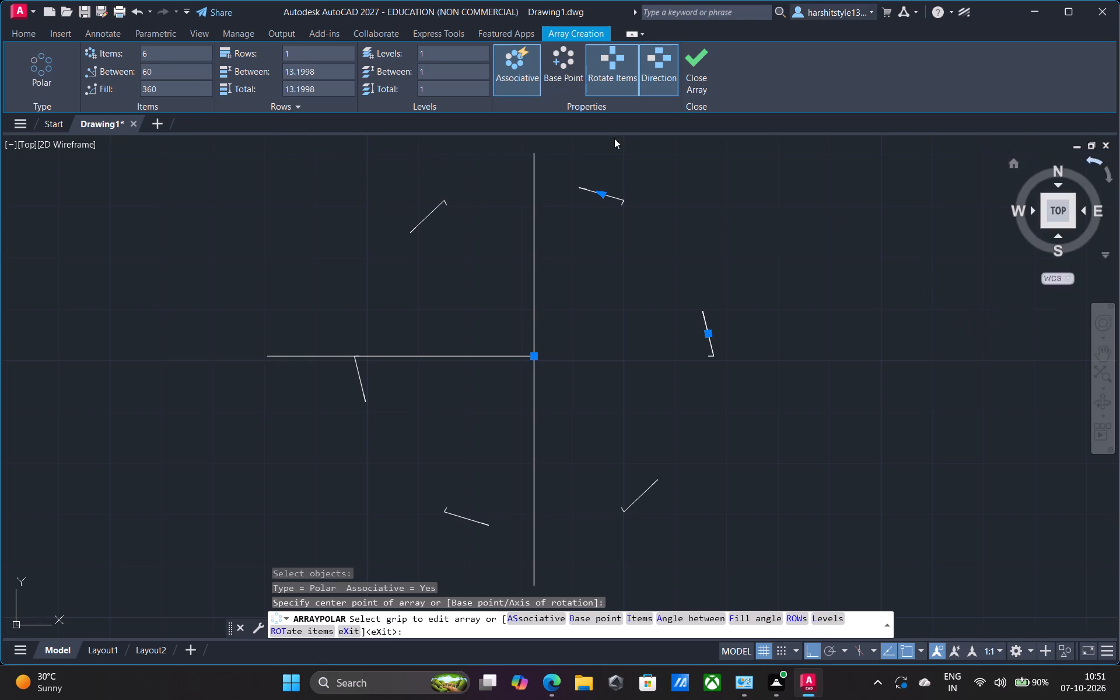
click(178, 52)
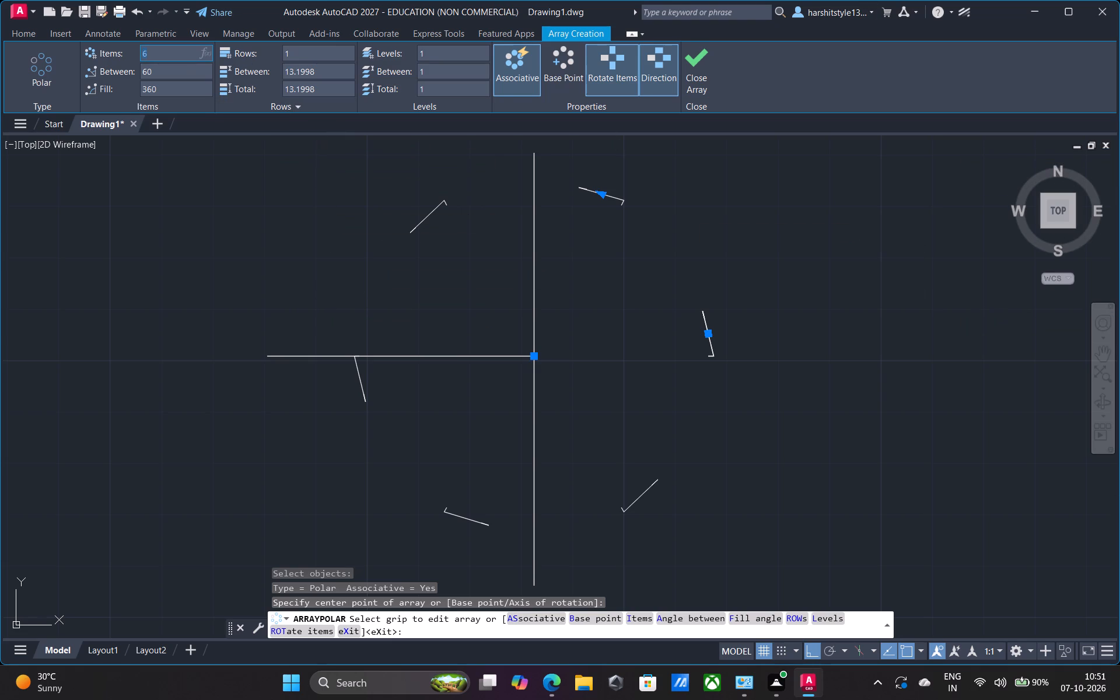
text(28)
key(Return)
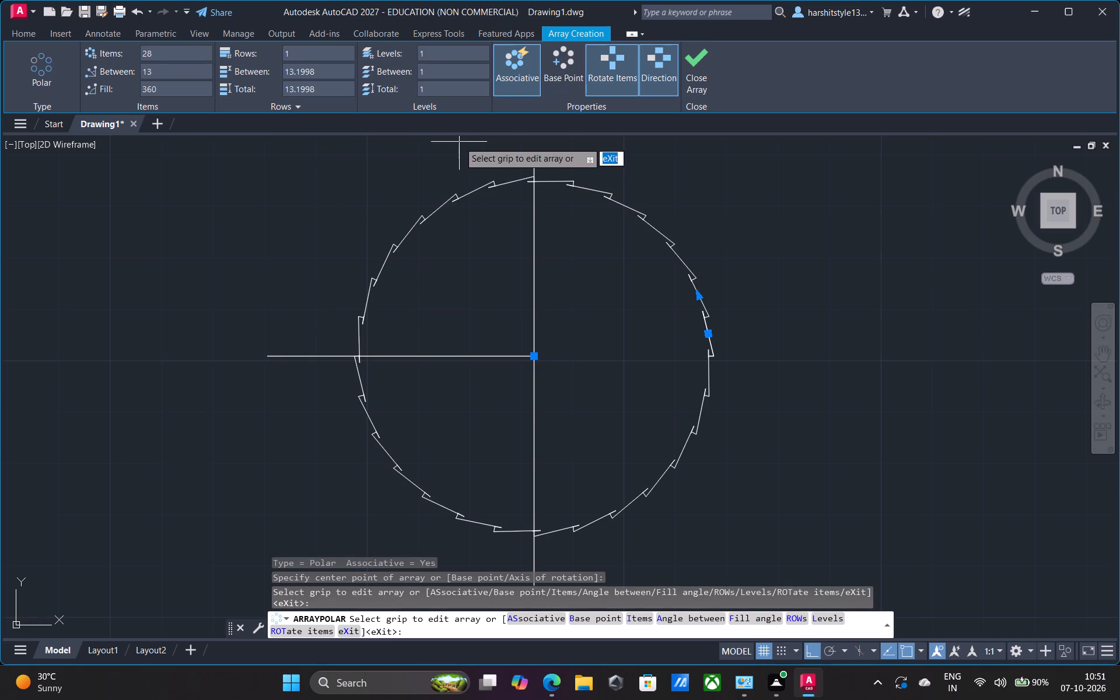
click(694, 61)
Trim away the remaining horizontal and vertical construction lines inside and outside the ring of teeth.
scroll(446, 226, up, 1)
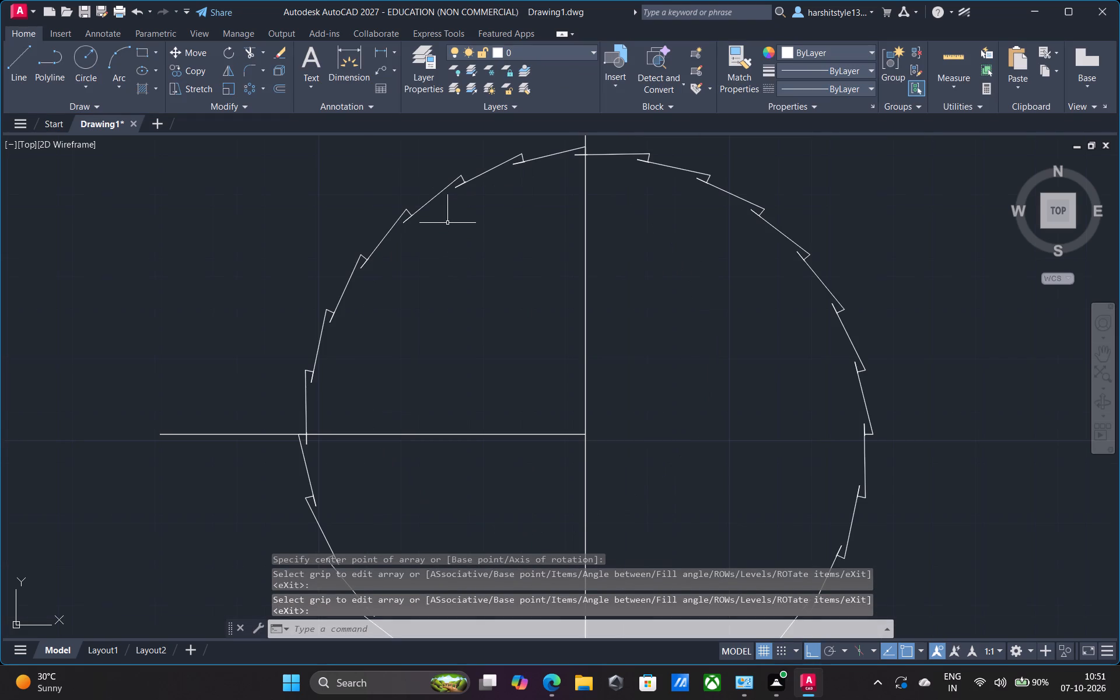
click(250, 45)
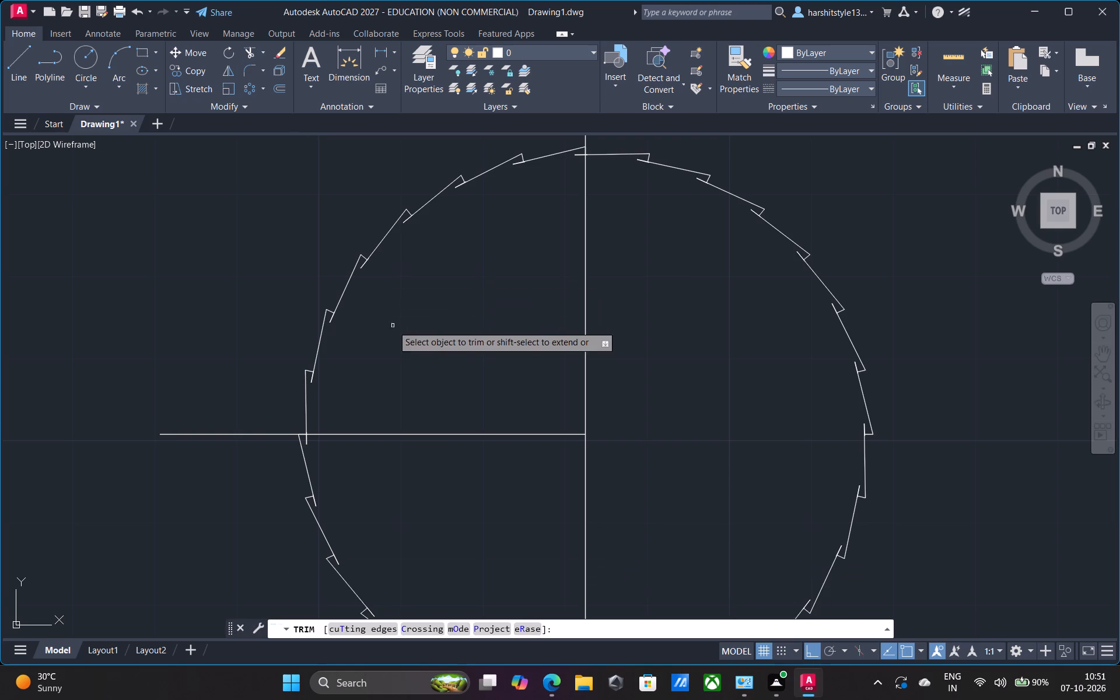
drag(428, 354, 493, 330)
drag(178, 377, 170, 497)
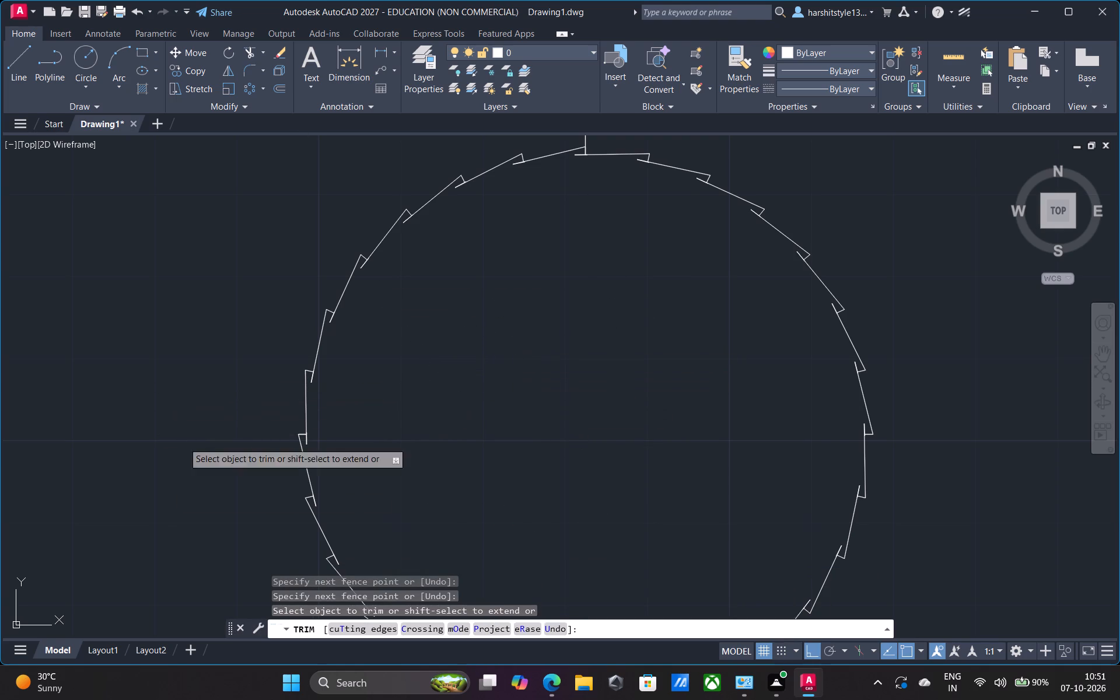
scroll(467, 449, down, 2)
scroll(495, 360, up, 4)
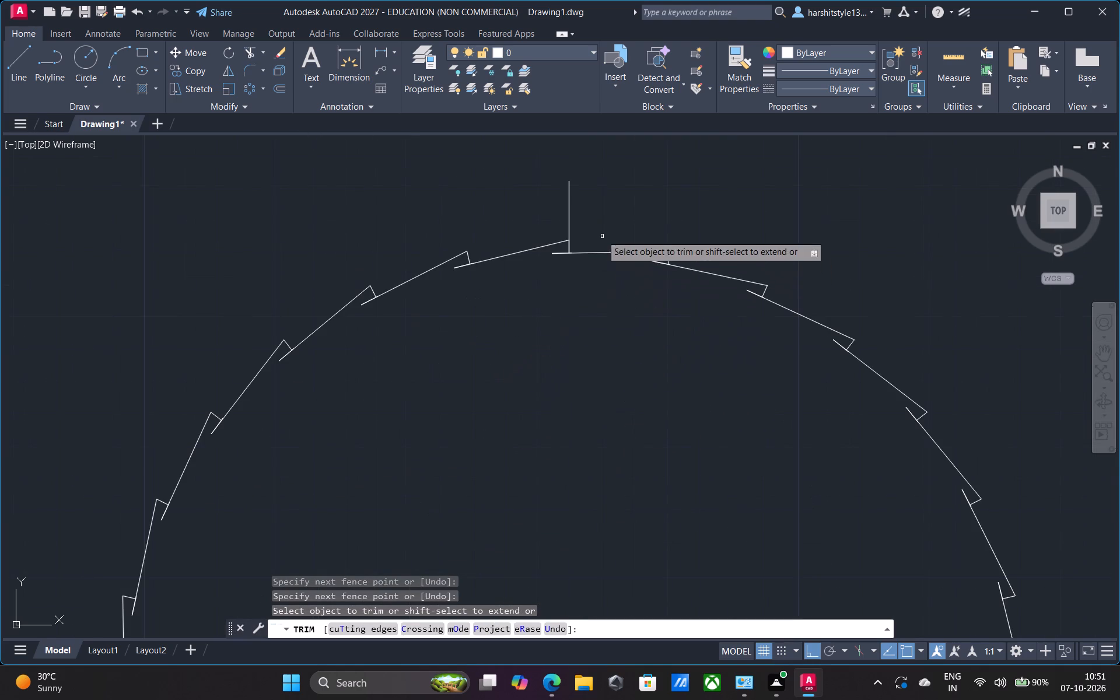
drag(588, 211, 546, 204)
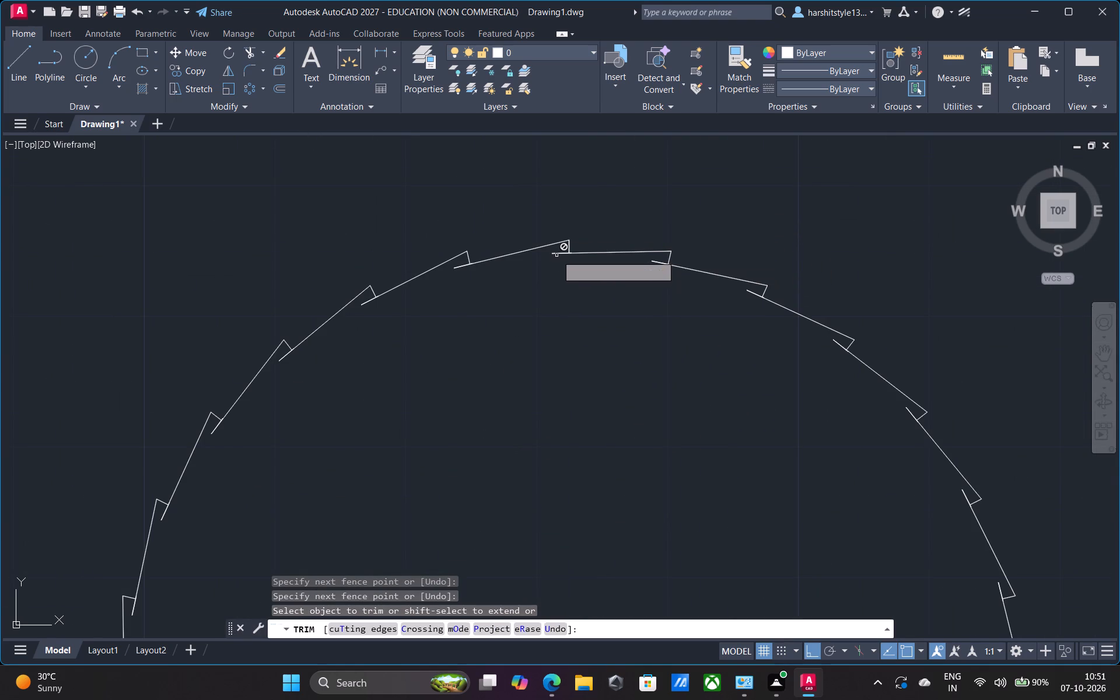
scroll(516, 355, down, 4)
middle_drag(494, 426, 523, 396)
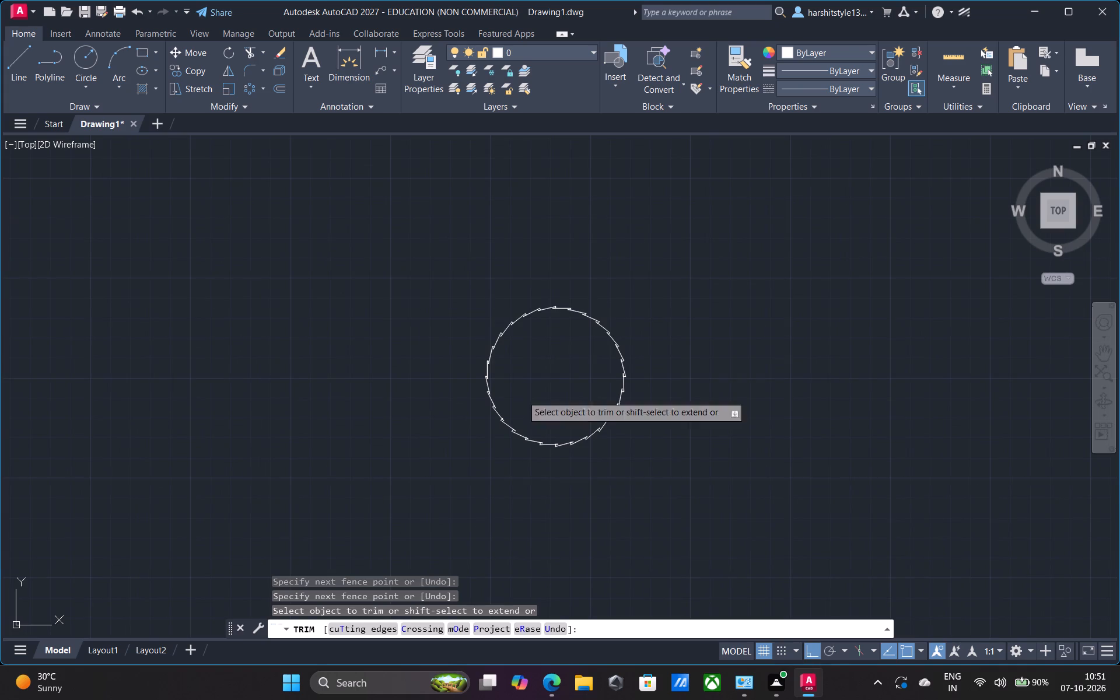
drag(373, 255, 383, 283)
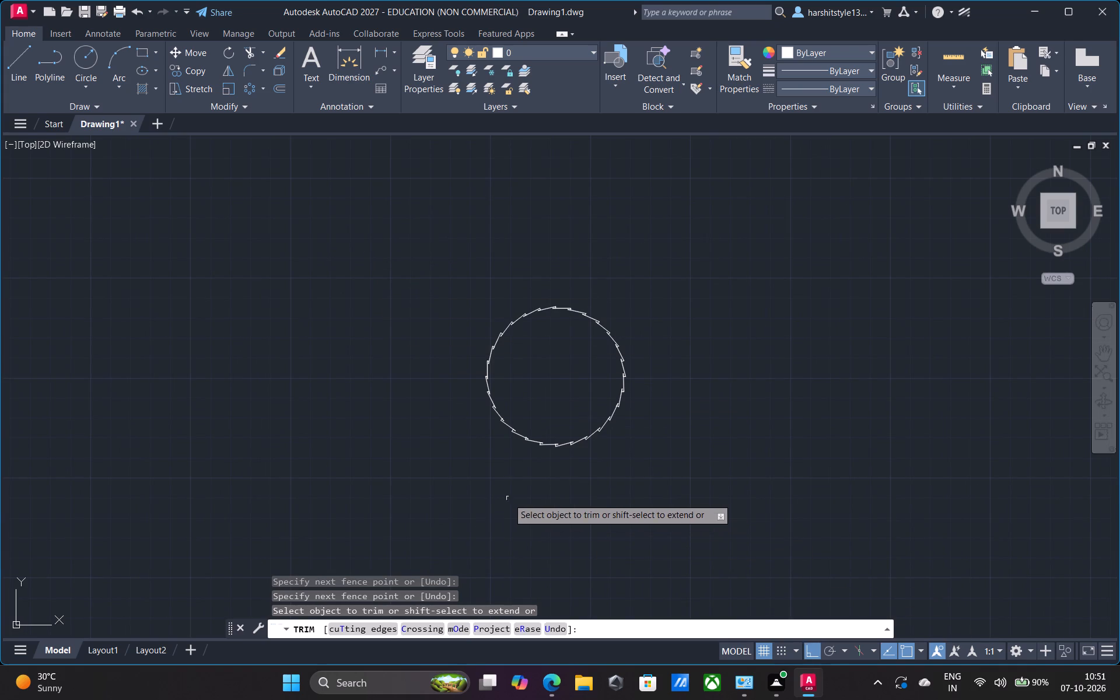
key(Return)
Run Overkill on the whole toothed ring with a tolerance of 0.000001, ignoring Layer and Linetype.
click(440, 242)
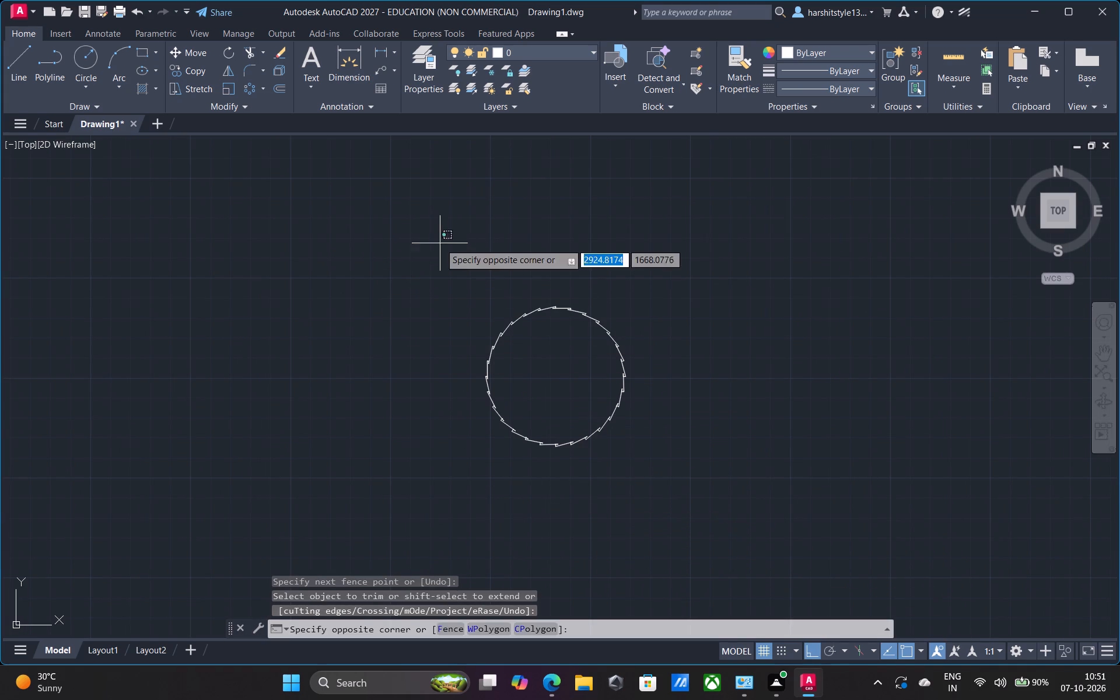
click(752, 534)
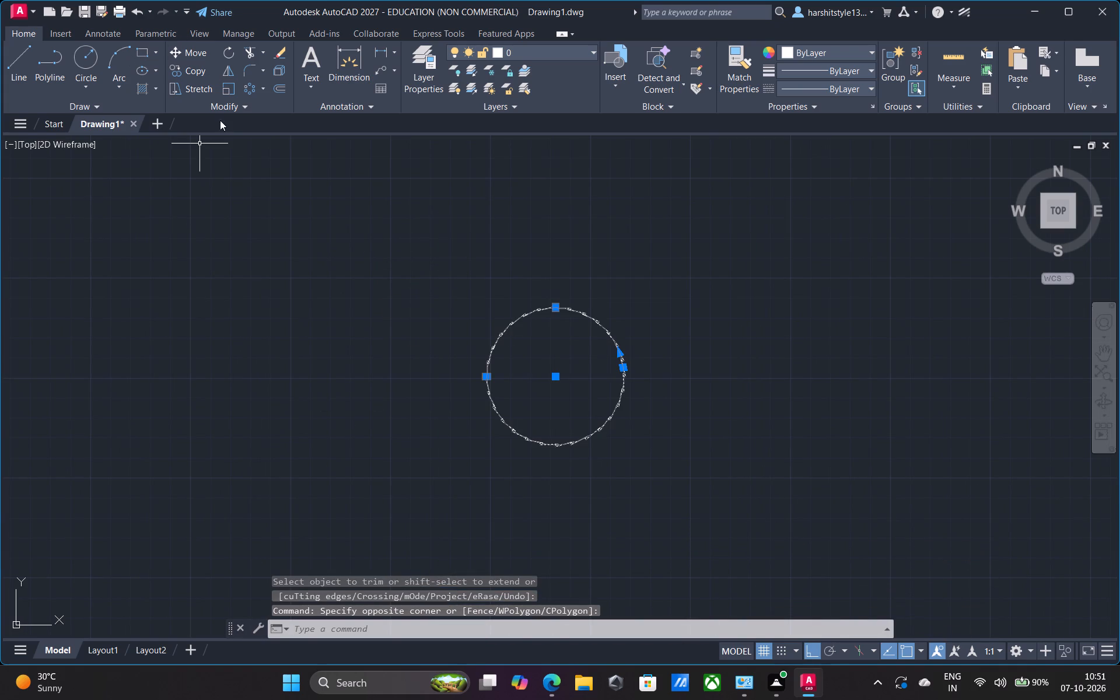
click(242, 106)
click(290, 146)
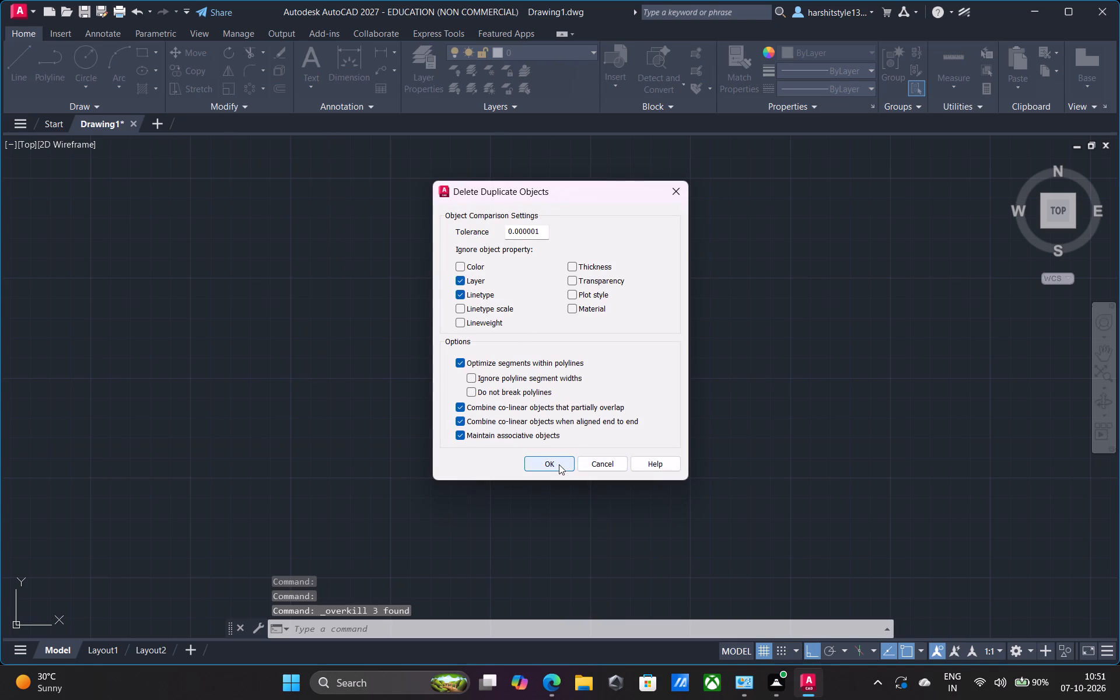
click(559, 464)
Explode the arrayed toothed ring into separate lines.
click(418, 244)
drag(668, 496, 674, 501)
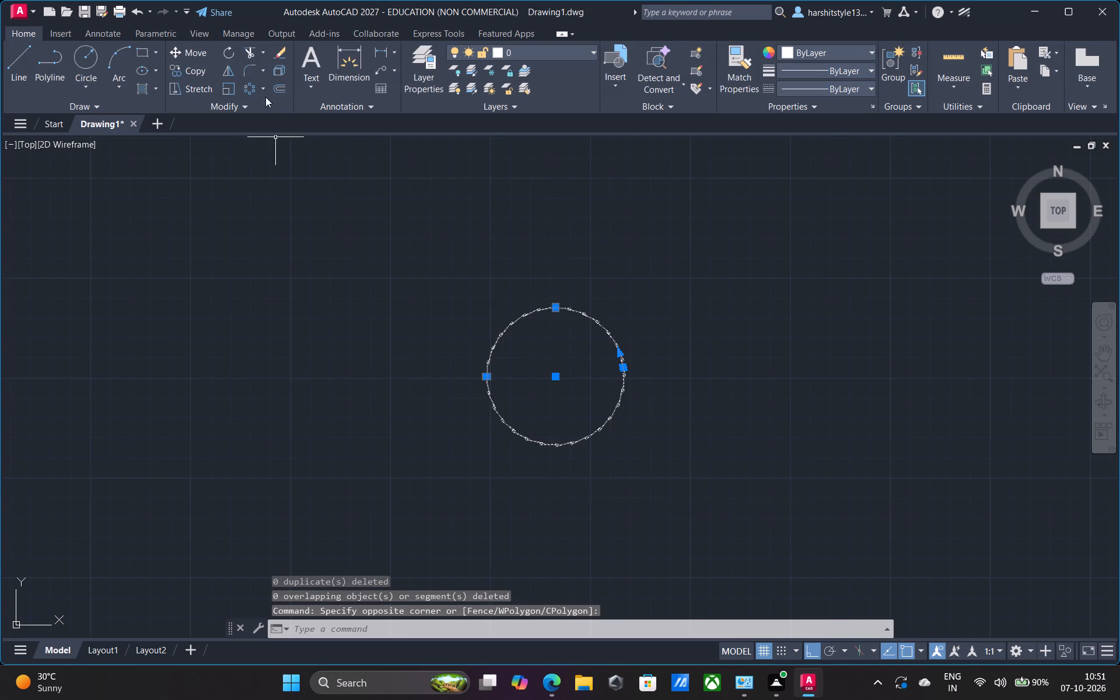
click(284, 69)
Trim the inner line overhangs from the teeth along the top of the exploded ring.
scroll(457, 334, up, 1)
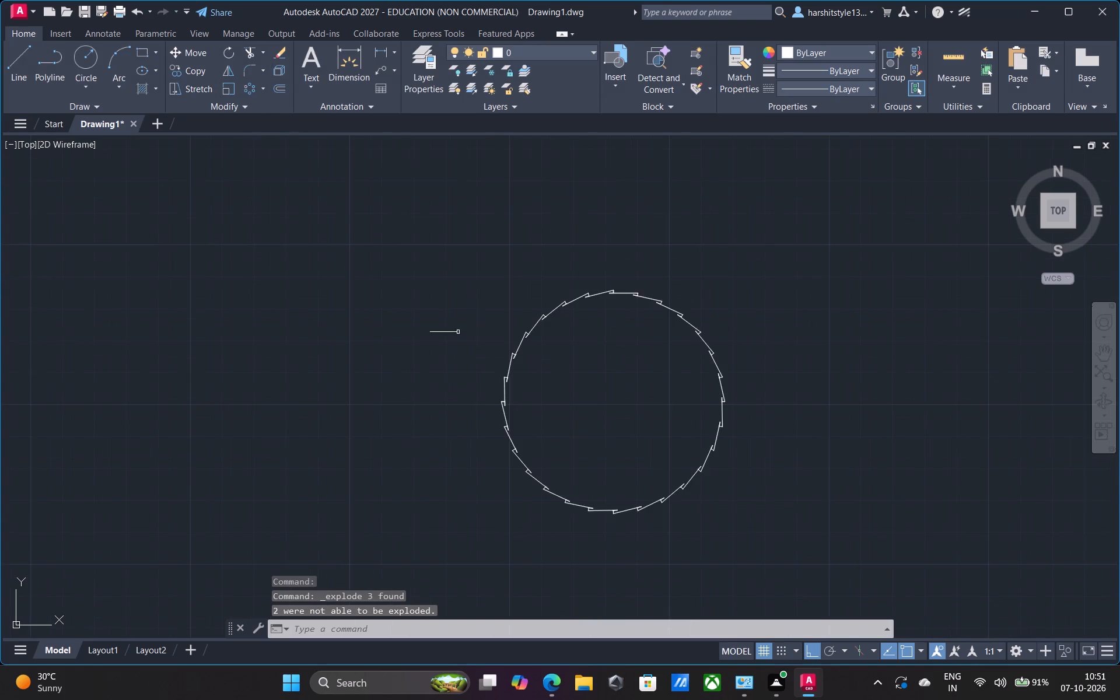
scroll(590, 345, up, 1)
click(249, 48)
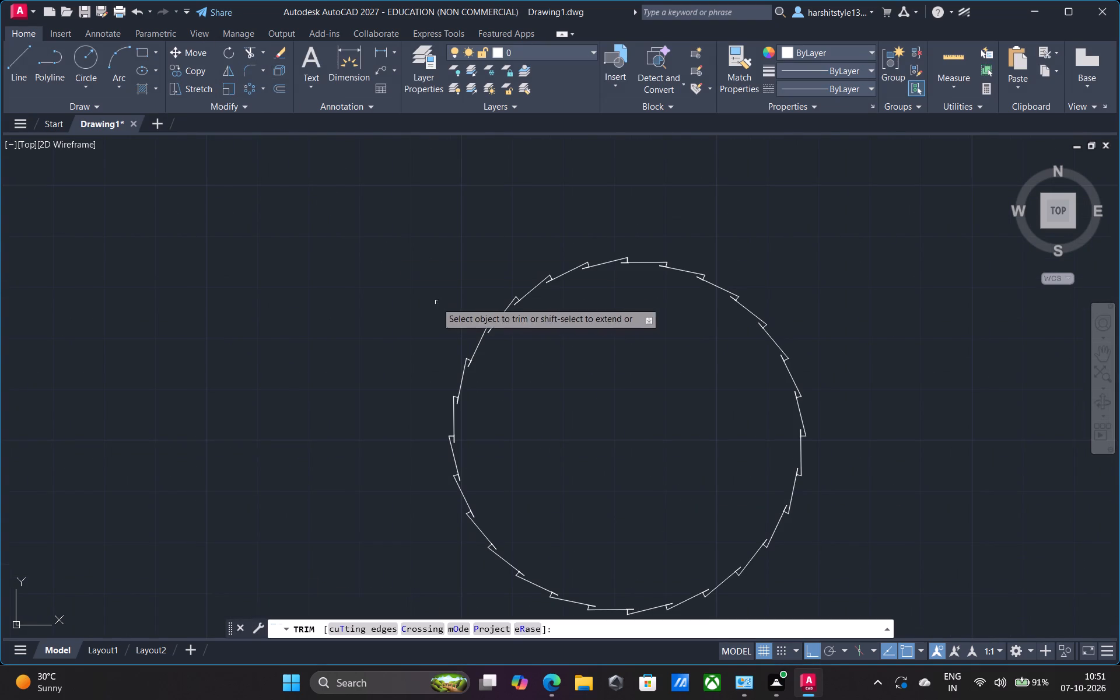
click(546, 283)
scroll(563, 308, up, 3)
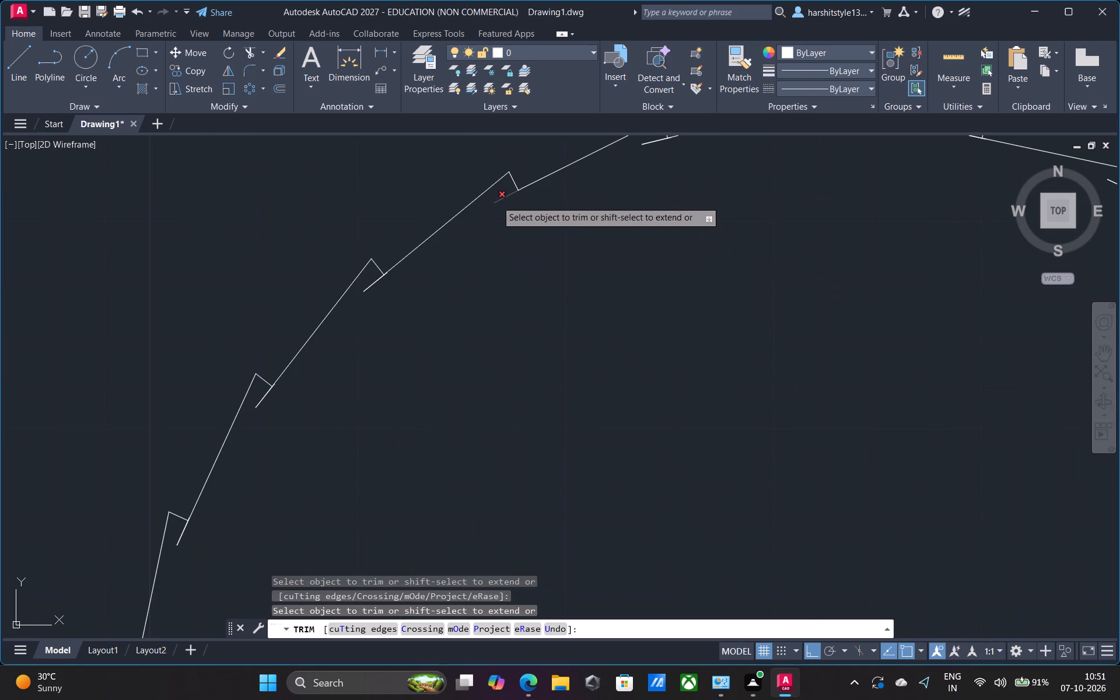
drag(503, 190, 520, 224)
middle_drag(702, 209, 671, 283)
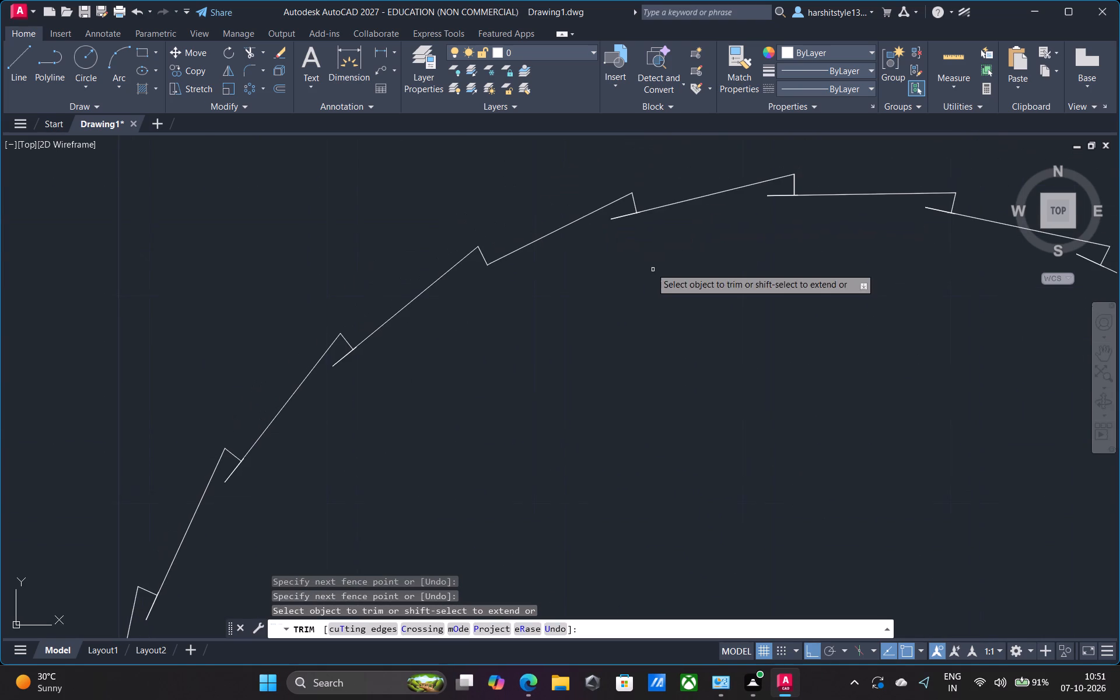
drag(619, 214, 631, 246)
drag(781, 190, 791, 223)
drag(935, 207, 930, 232)
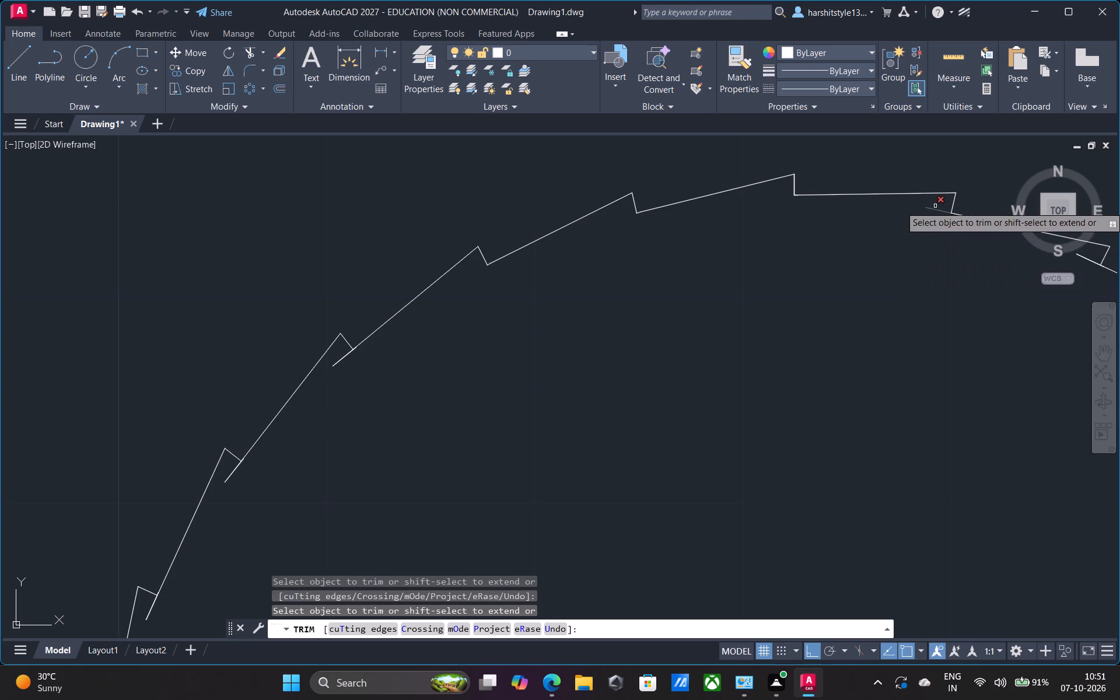
drag(935, 206, 937, 240)
Trim the inner overhangs from the teeth along the upper-left and left side of the ring.
scroll(916, 270, down, 3)
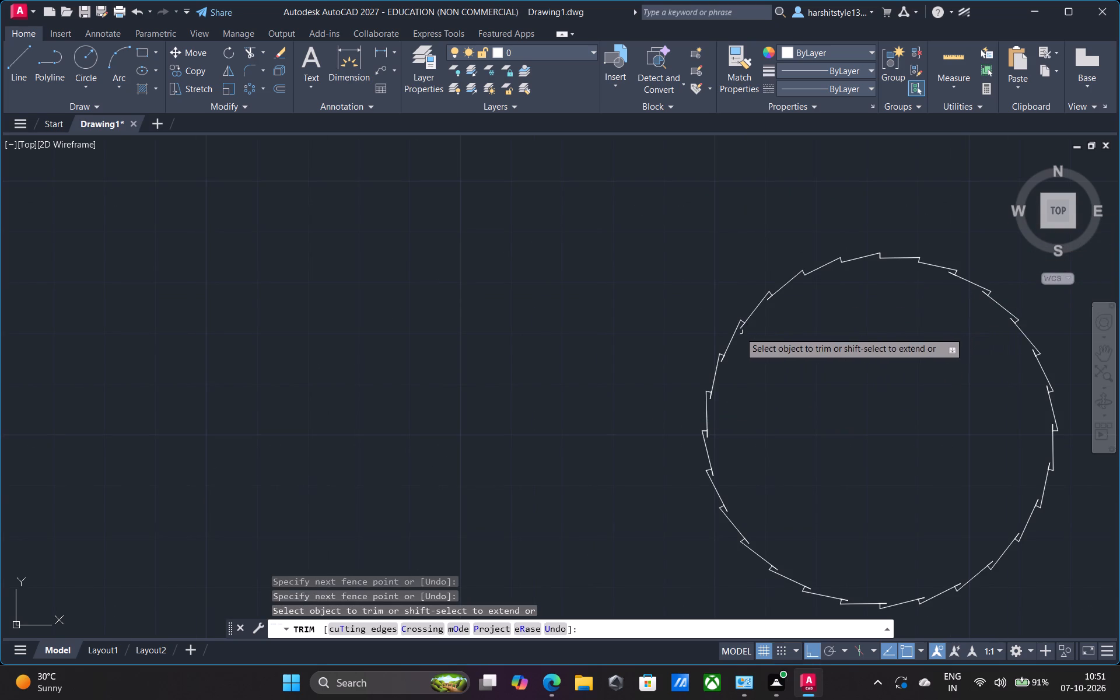
click(743, 327)
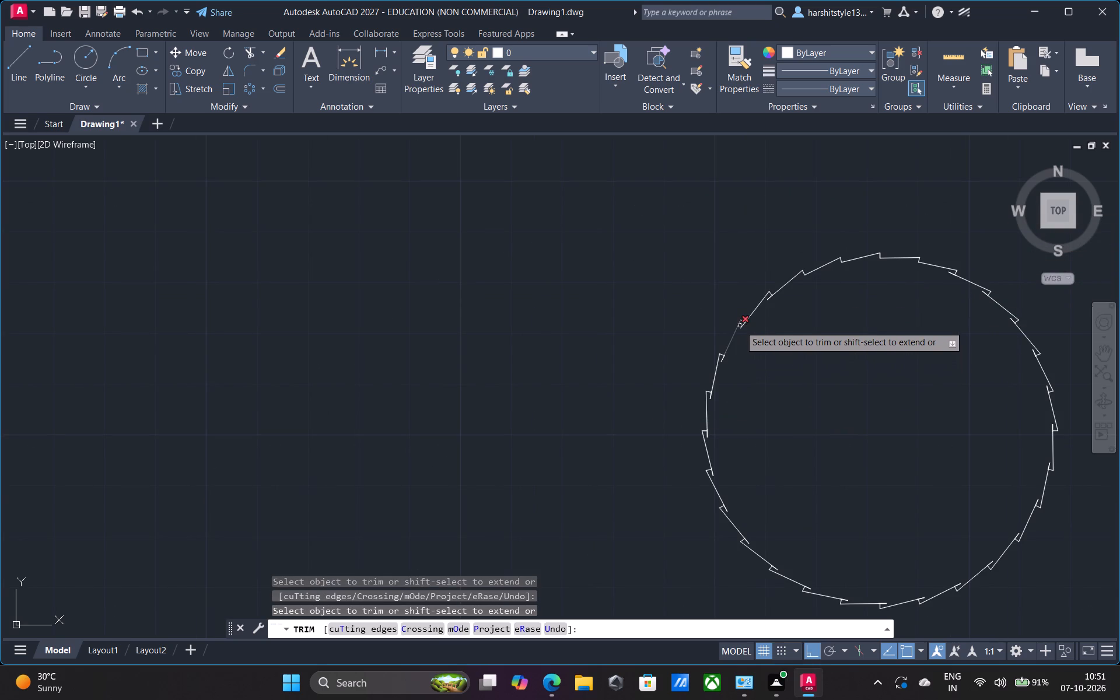
click(743, 328)
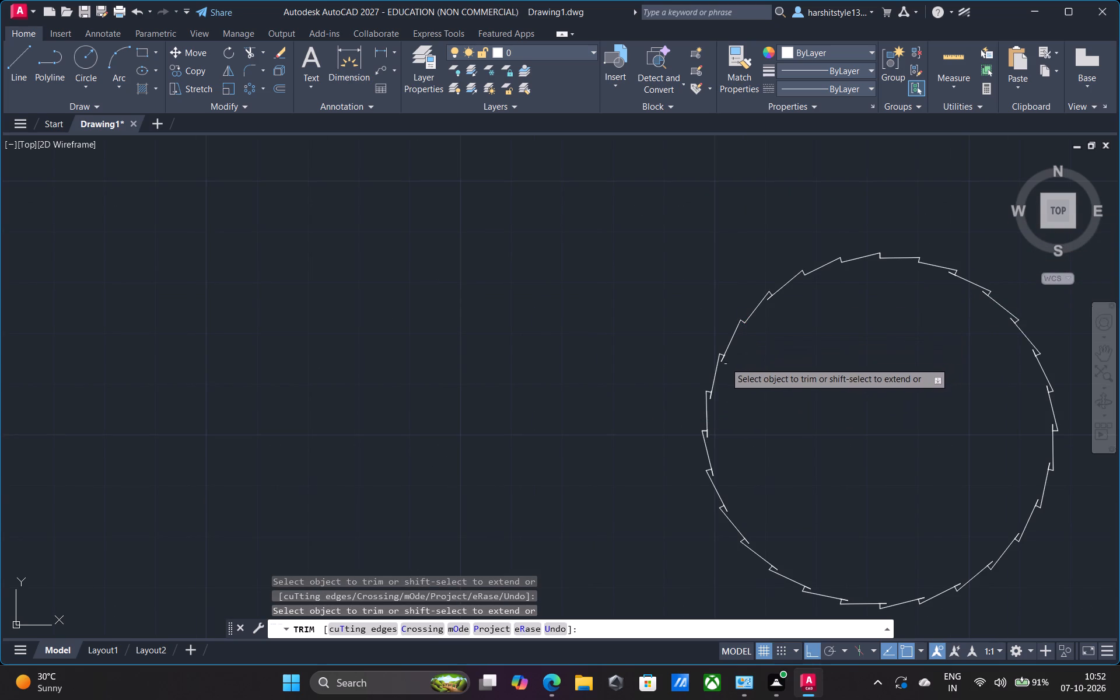
click(722, 361)
scroll(727, 388, up, 3)
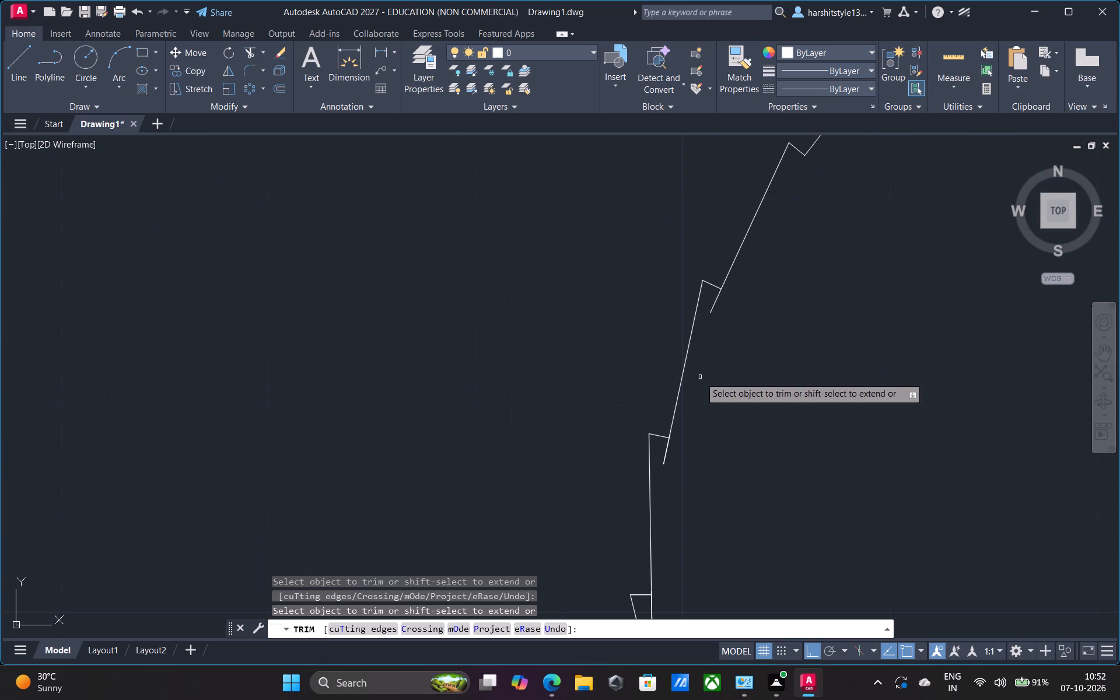
drag(706, 300, 739, 325)
drag(660, 447, 687, 472)
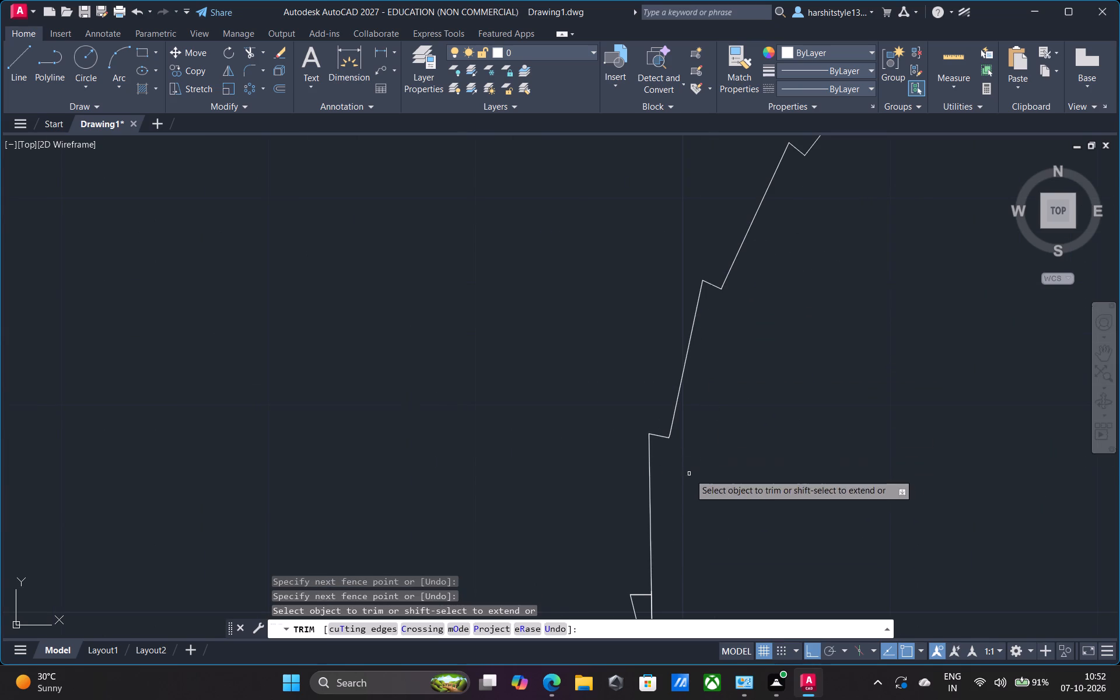
middle_drag(702, 481, 558, 285)
drag(497, 404, 529, 422)
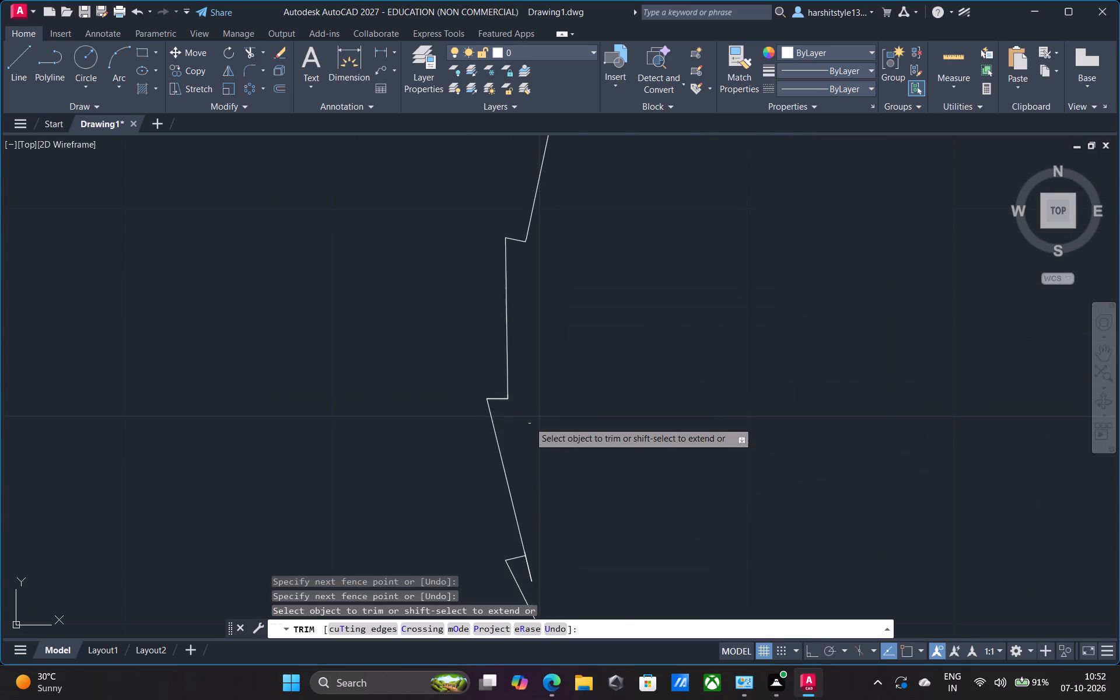
Trim the inner overhangs from the teeth along the lower-left part of the ring.
scroll(545, 420, down, 2)
middle_drag(594, 487, 519, 312)
scroll(523, 337, up, 2)
drag(400, 251, 369, 257)
drag(446, 402, 439, 402)
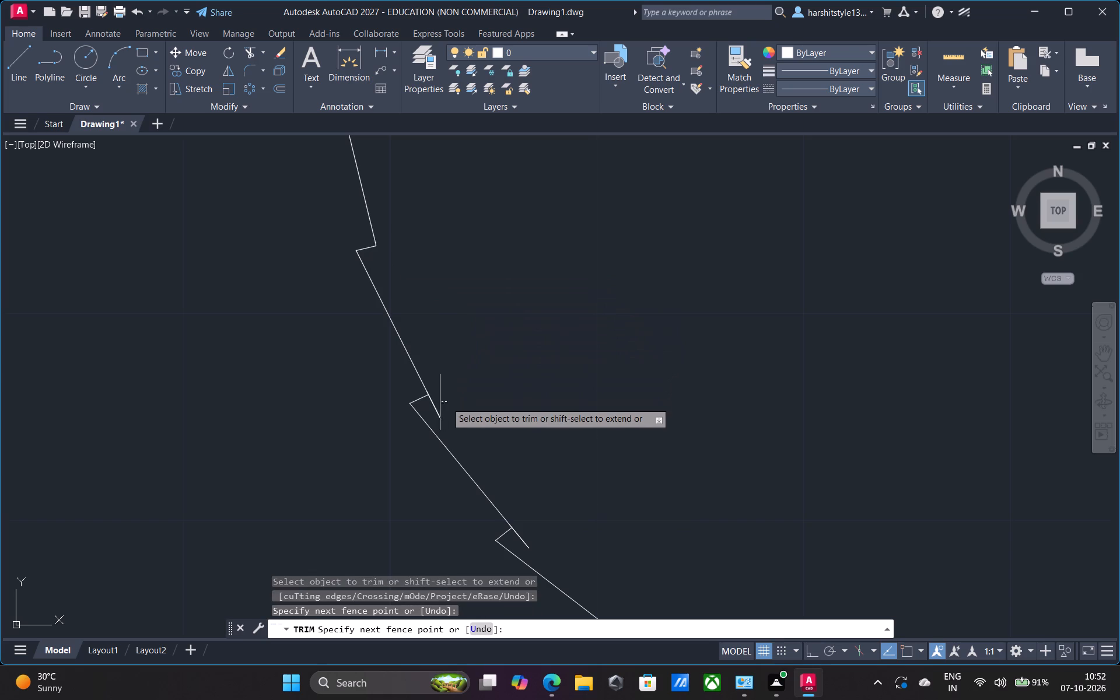
drag(439, 402, 428, 407)
middle_drag(526, 493, 445, 318)
drag(459, 347, 440, 362)
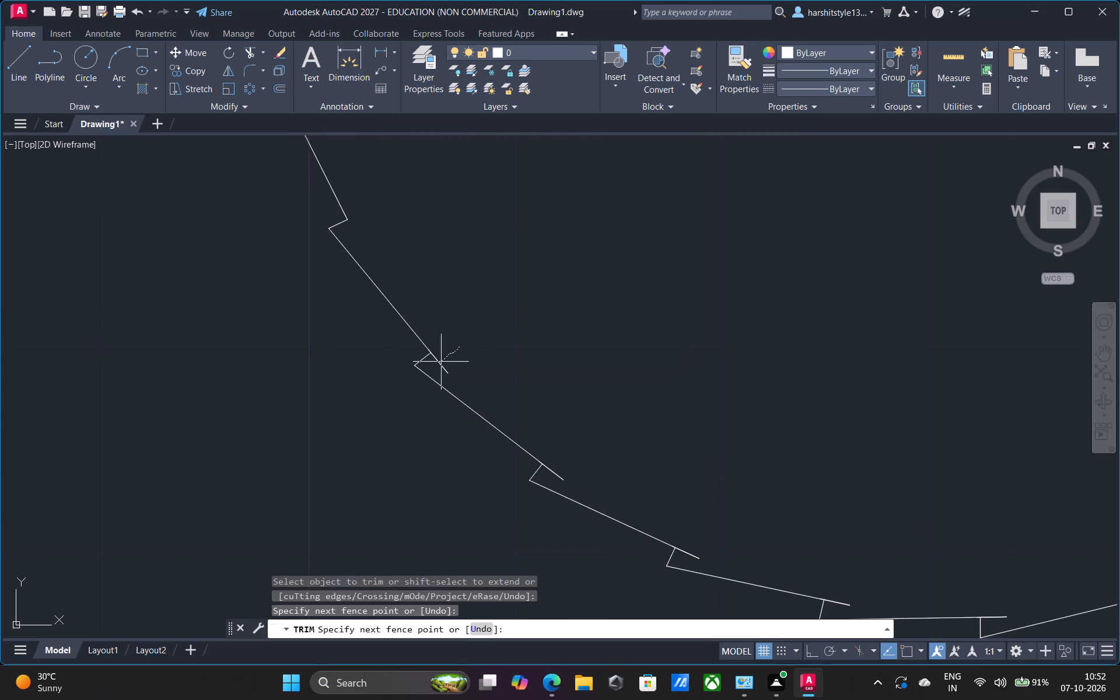
drag(440, 362, 435, 365)
drag(560, 459, 552, 477)
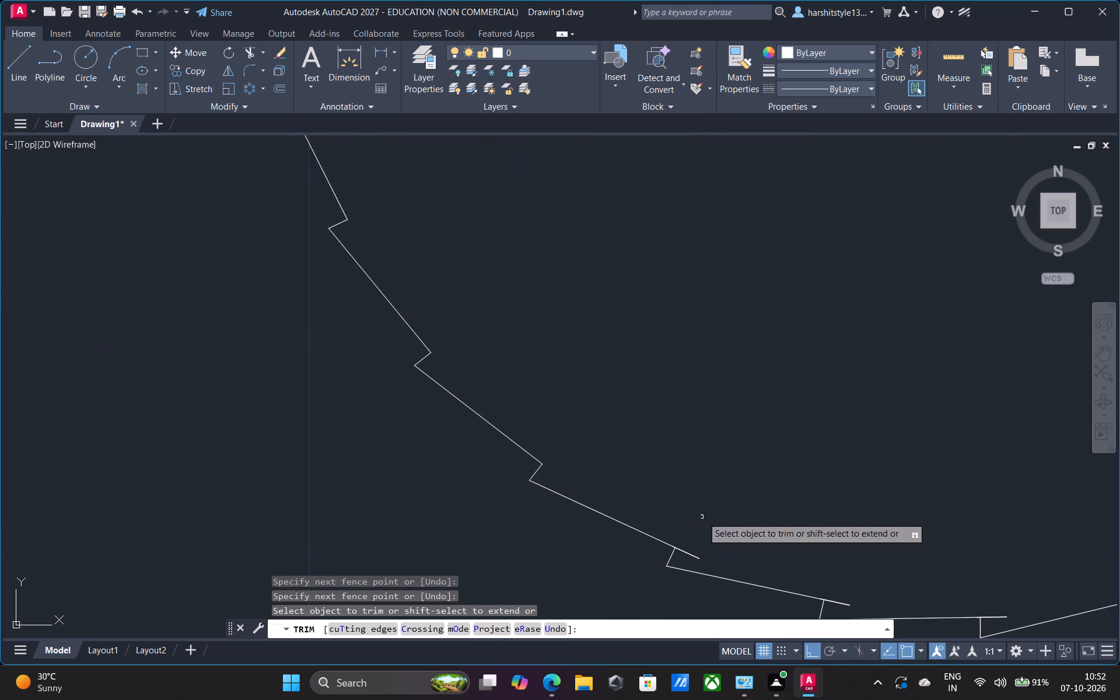
Trim the inner overhangs from the teeth along the bottom of the ring, up to the start of its lower-right part.
middle_drag(701, 518, 598, 396)
drag(595, 421, 580, 436)
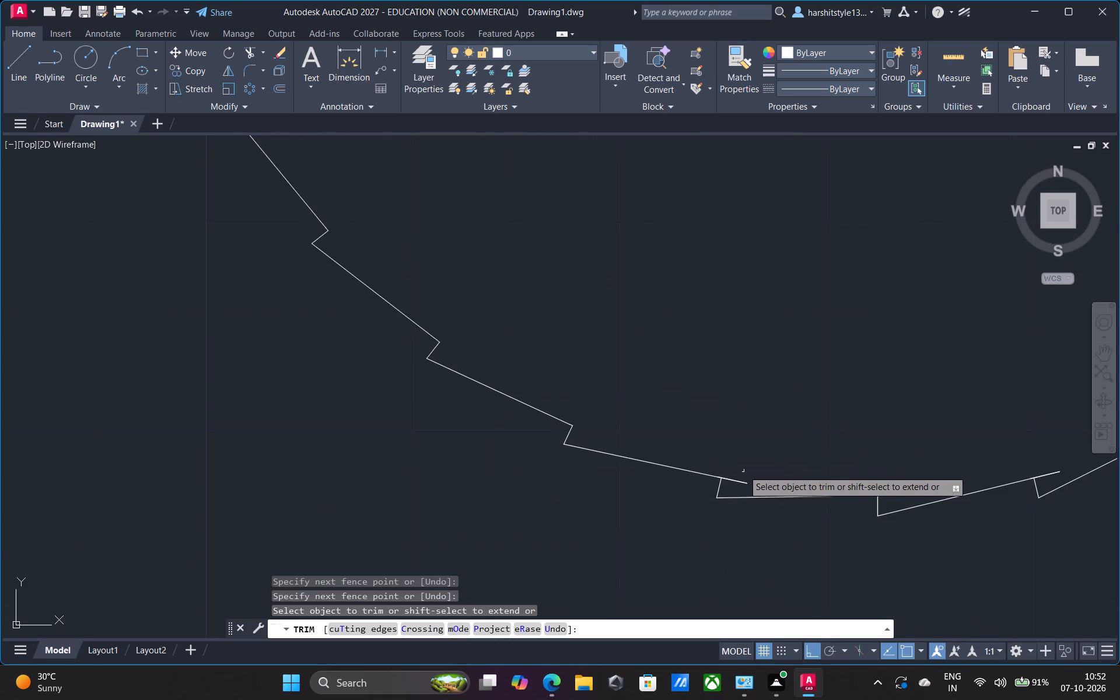
drag(738, 467, 735, 489)
middle_drag(832, 468, 619, 375)
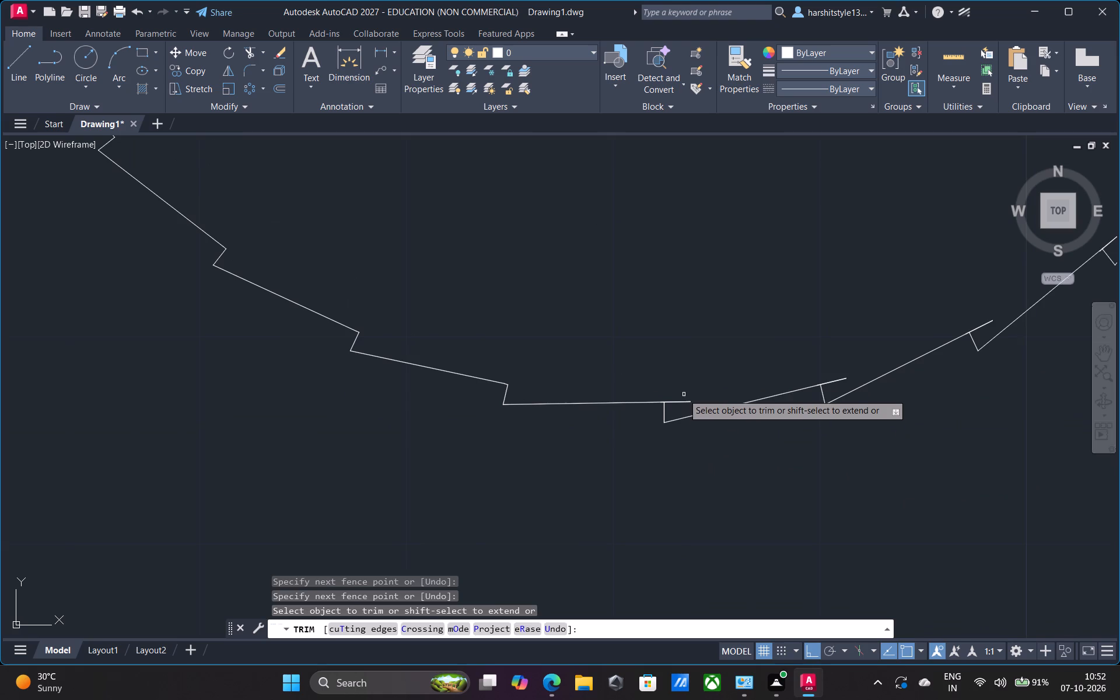
drag(675, 386, 680, 416)
drag(814, 367, 829, 390)
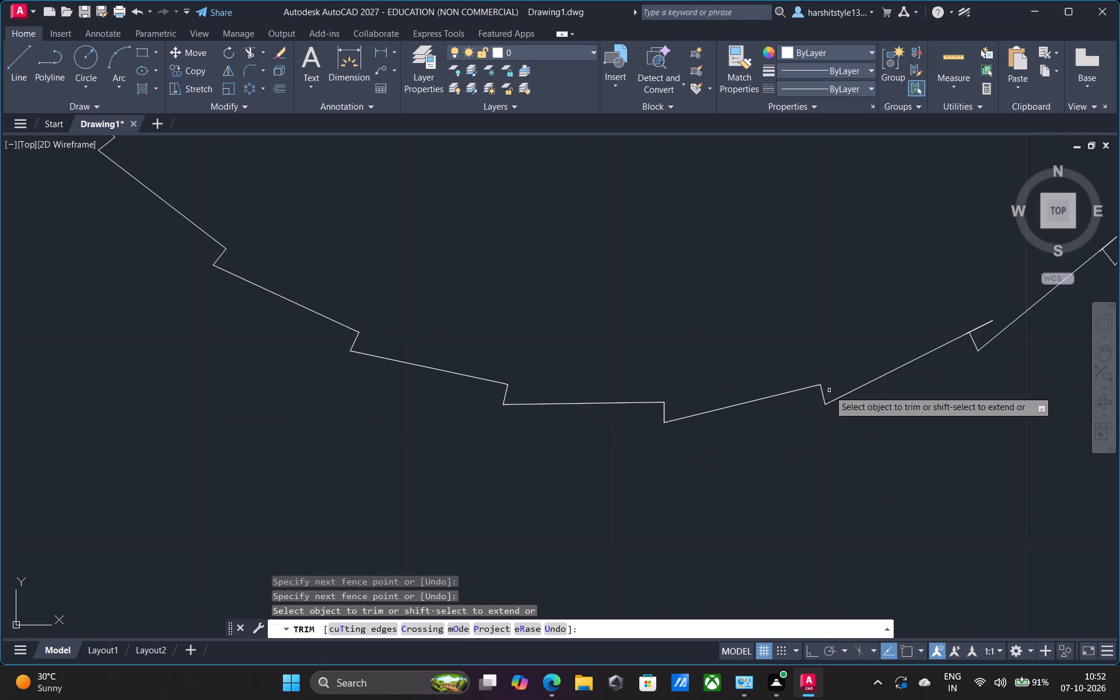
middle_drag(857, 316, 589, 308)
scroll(659, 317, up, 2)
drag(769, 304, 792, 335)
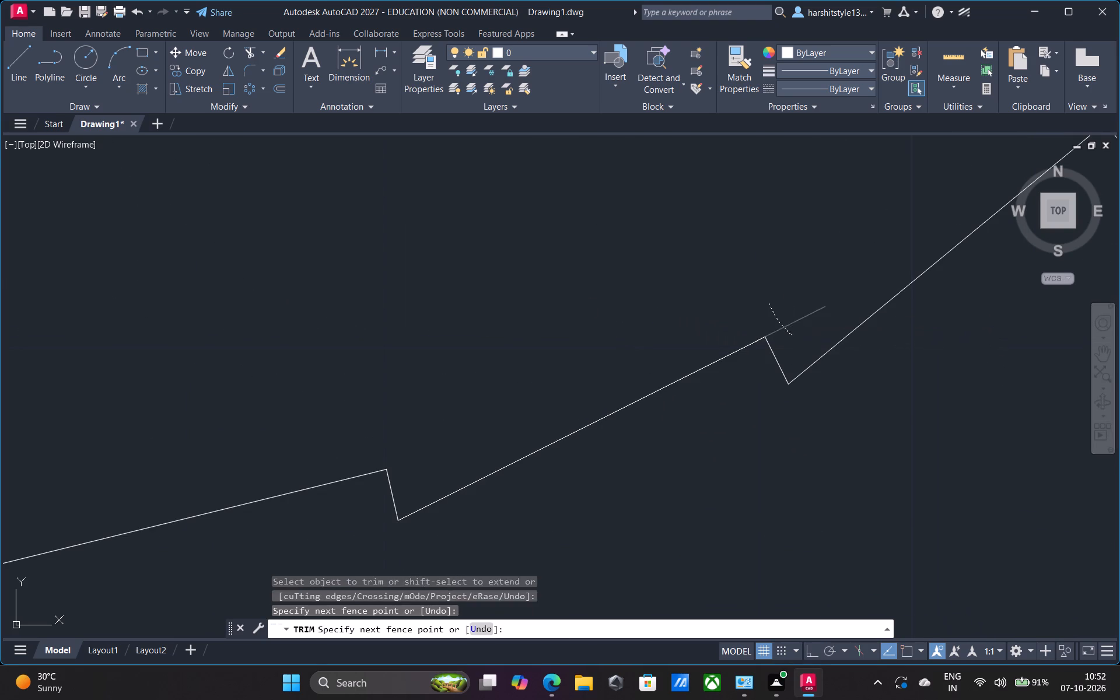
Trim the inner overhangs from the remaining teeth along the lower-right part of the ring.
middle_drag(795, 271, 574, 341)
middle_drag(610, 280, 484, 360)
middle_drag(552, 304, 485, 364)
scroll(558, 309, down, 1)
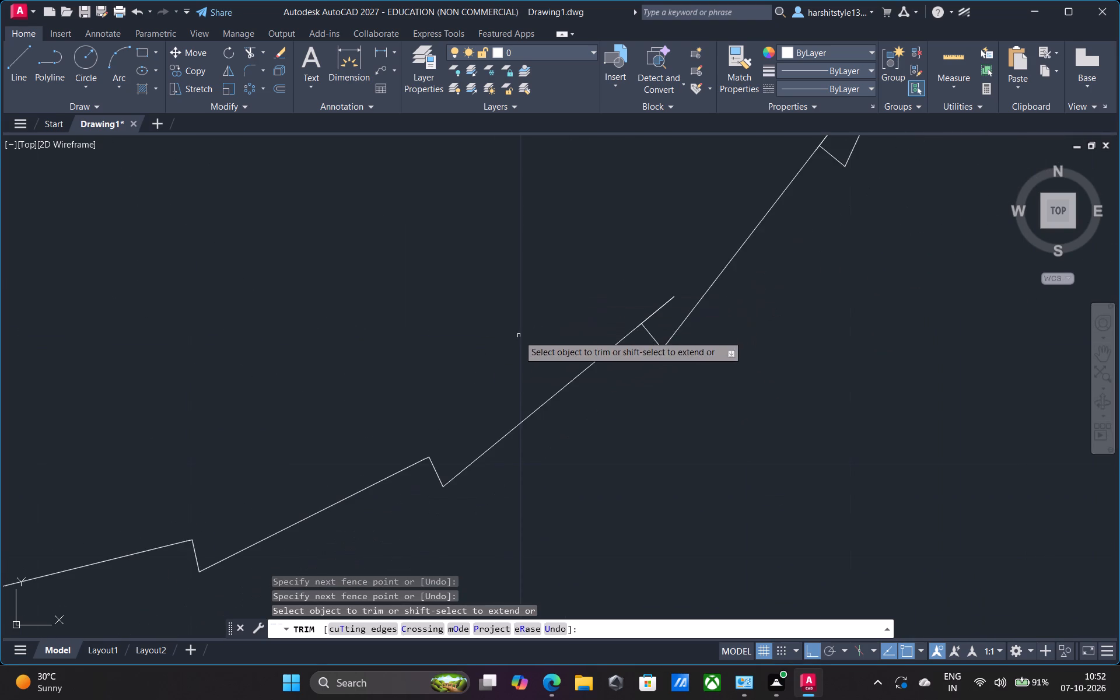
scroll(519, 330, down, 1)
scroll(550, 218, down, 2)
middle_drag(530, 188, 442, 373)
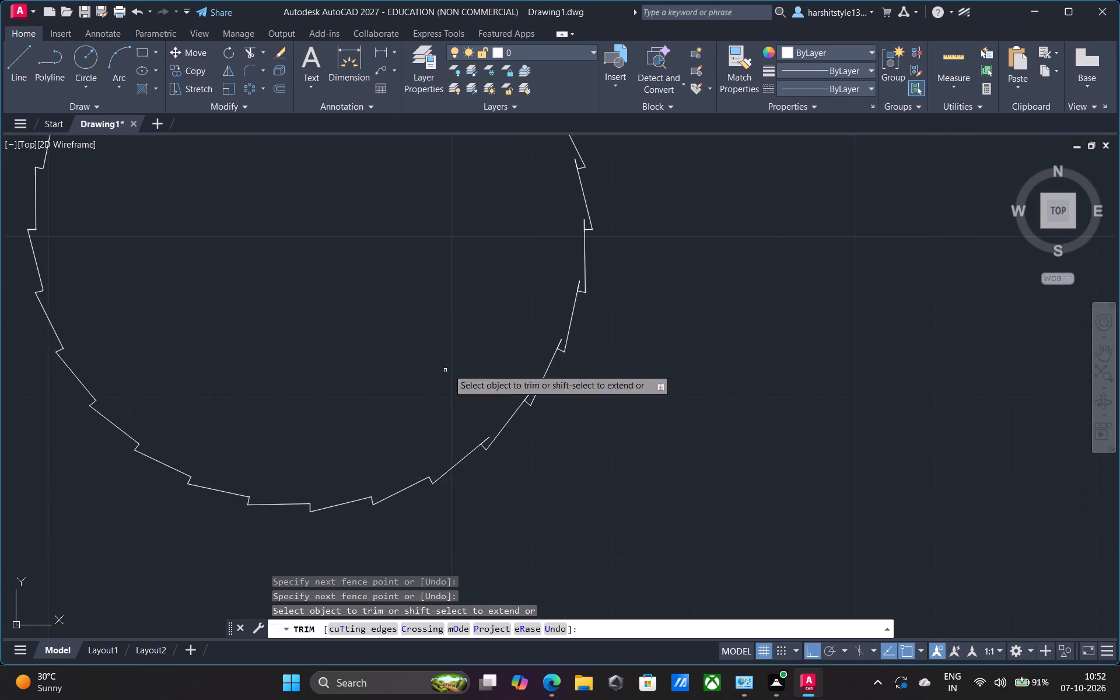
scroll(506, 345, up, 1)
drag(460, 484, 474, 499)
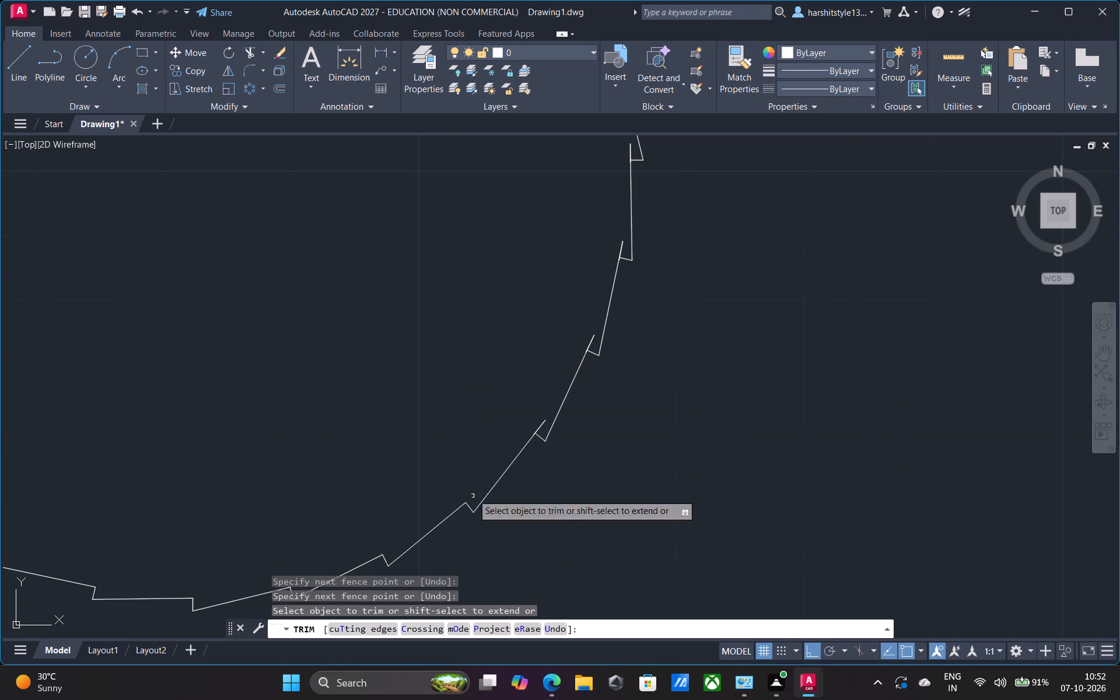
drag(531, 417, 541, 429)
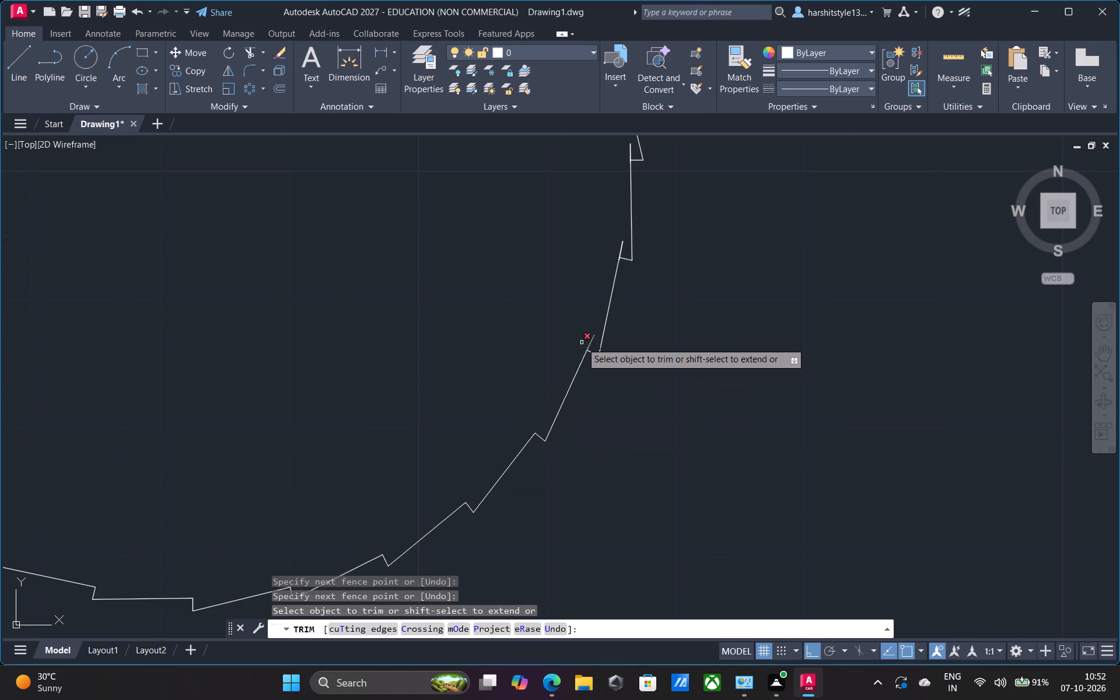
drag(576, 339, 594, 346)
drag(598, 255, 621, 251)
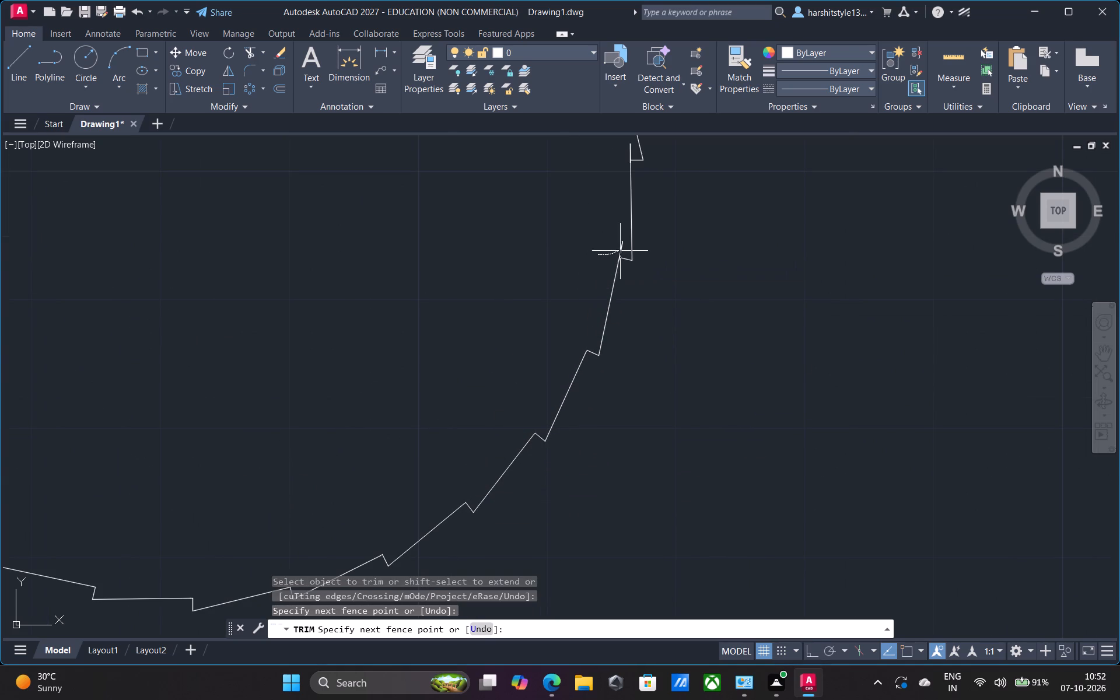
drag(621, 251, 624, 250)
Trim the inner overhangs from the teeth along the right and upper-right side of the ring.
middle_drag(570, 232, 567, 383)
scroll(596, 318, up, 1)
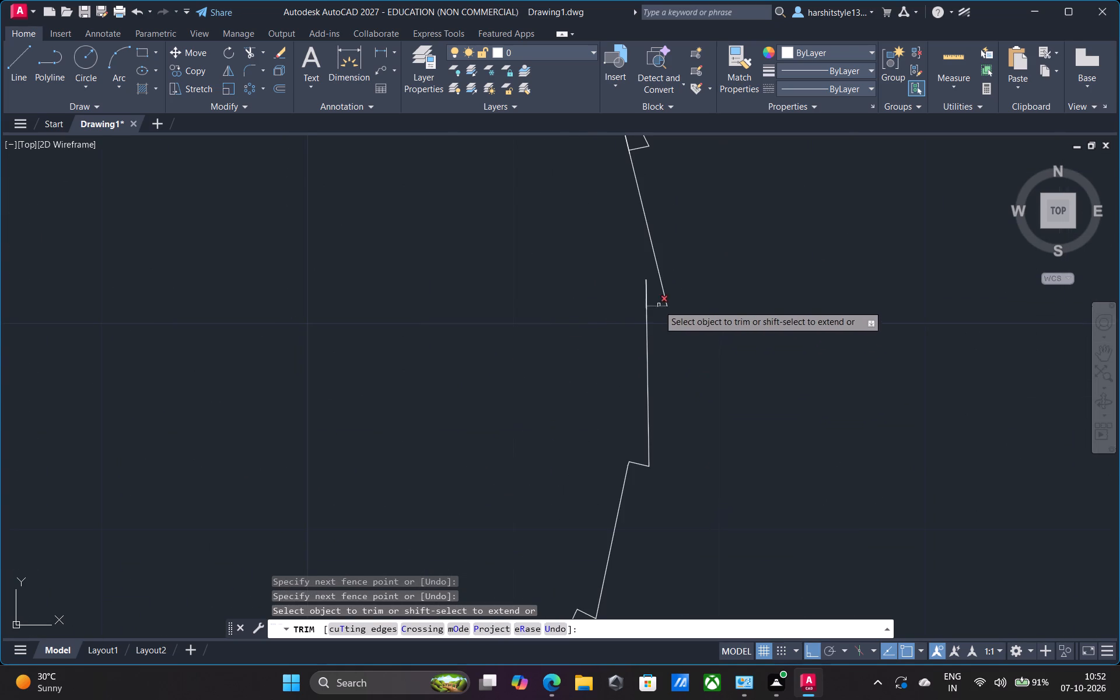
drag(655, 295, 619, 295)
middle_drag(620, 287, 582, 440)
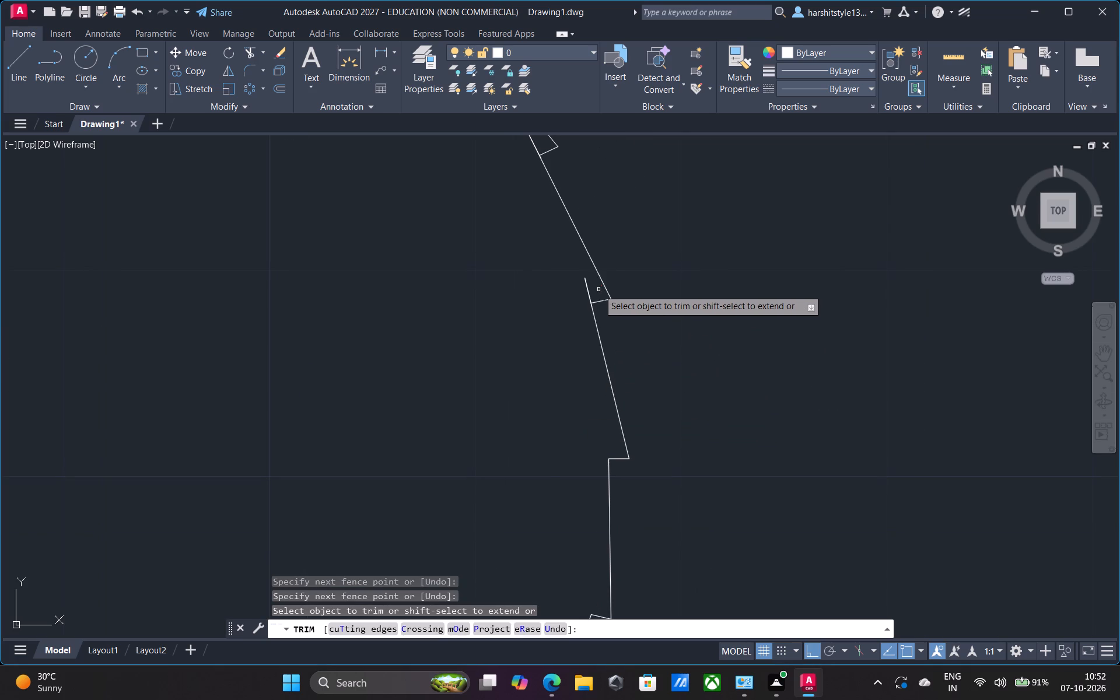
drag(598, 289, 579, 290)
middle_drag(567, 293, 563, 466)
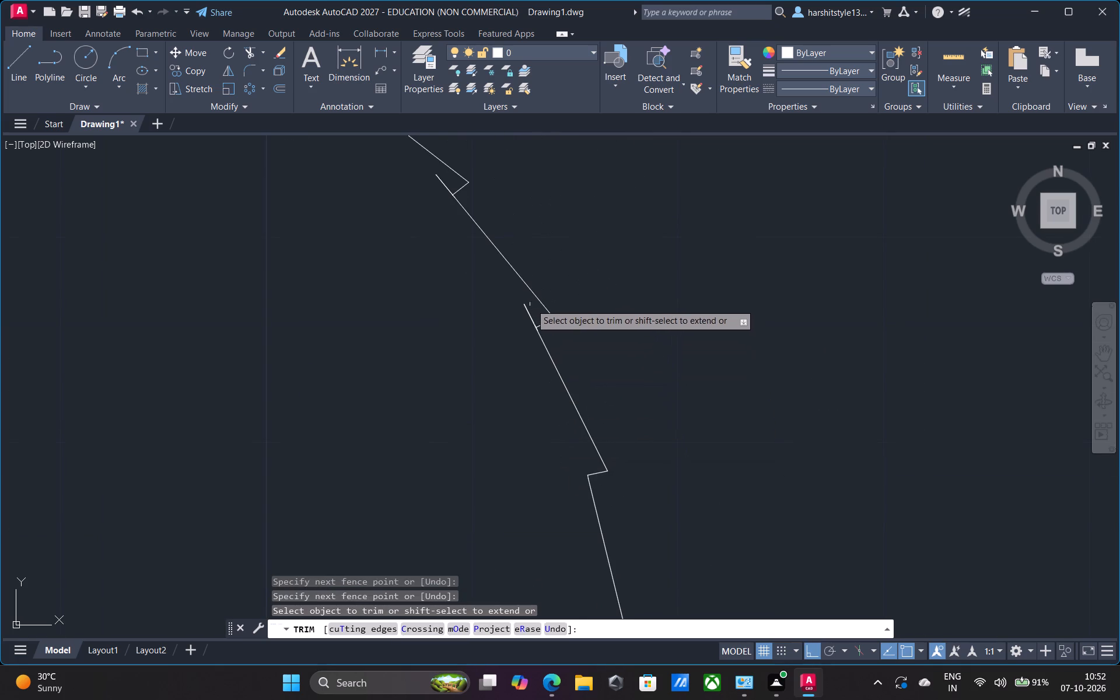
drag(531, 304, 527, 322)
middle_drag(478, 308, 503, 478)
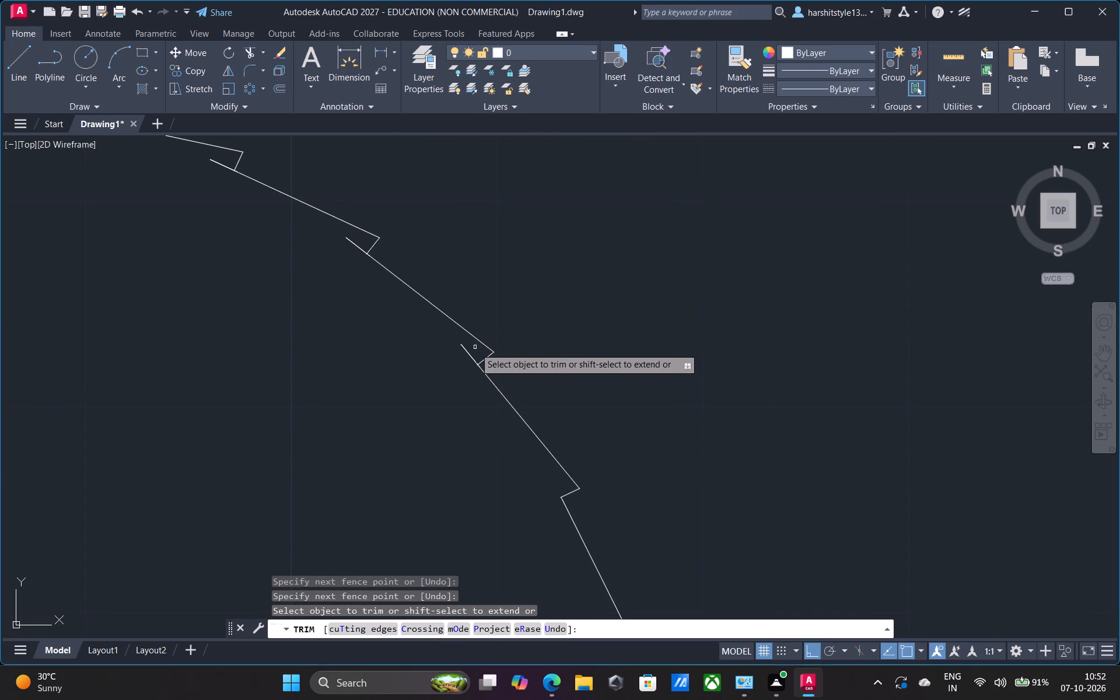
drag(475, 348, 468, 375)
drag(366, 238, 331, 285)
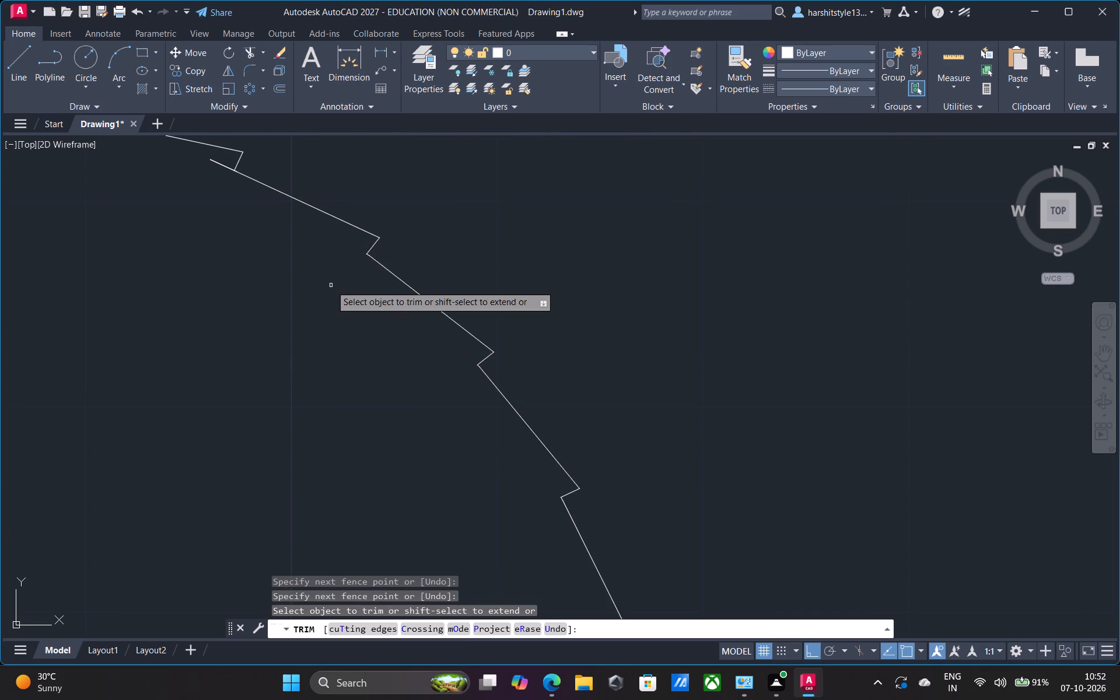
scroll(332, 289, down, 1)
middle_drag(349, 339, 421, 499)
drag(335, 363, 321, 410)
Trim the one missed overhang on the ring's upper-left tooth and check the whole outline for leftovers.
scroll(328, 436, down, 2)
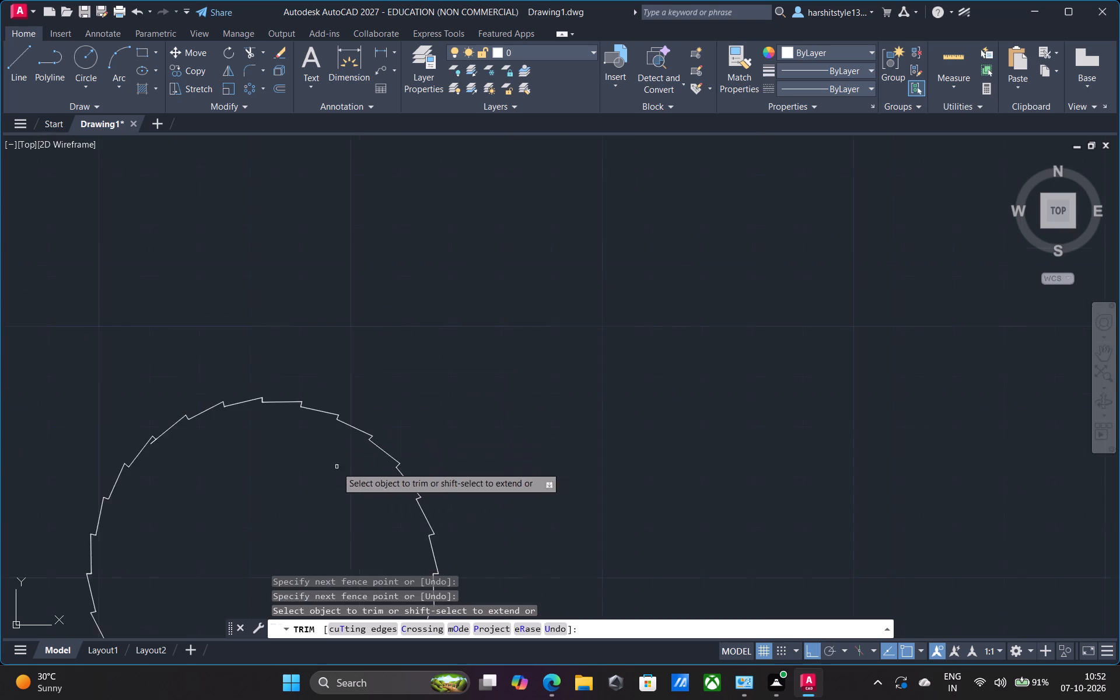
scroll(196, 513, down, 2)
scroll(185, 506, up, 2)
scroll(178, 453, up, 2)
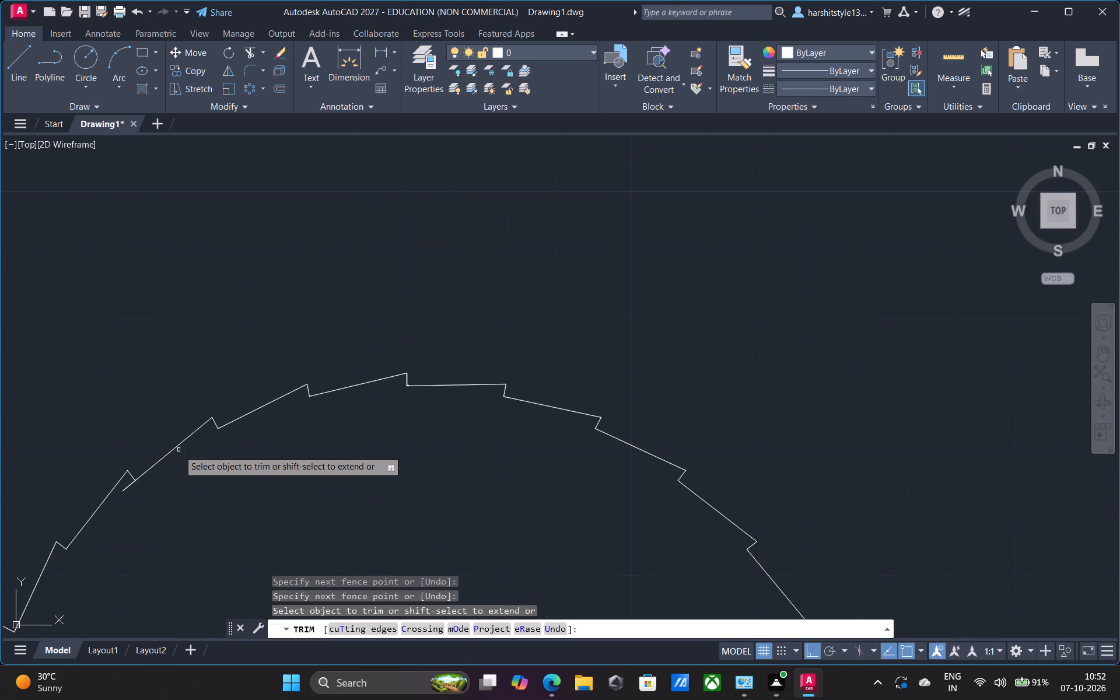
click(131, 484)
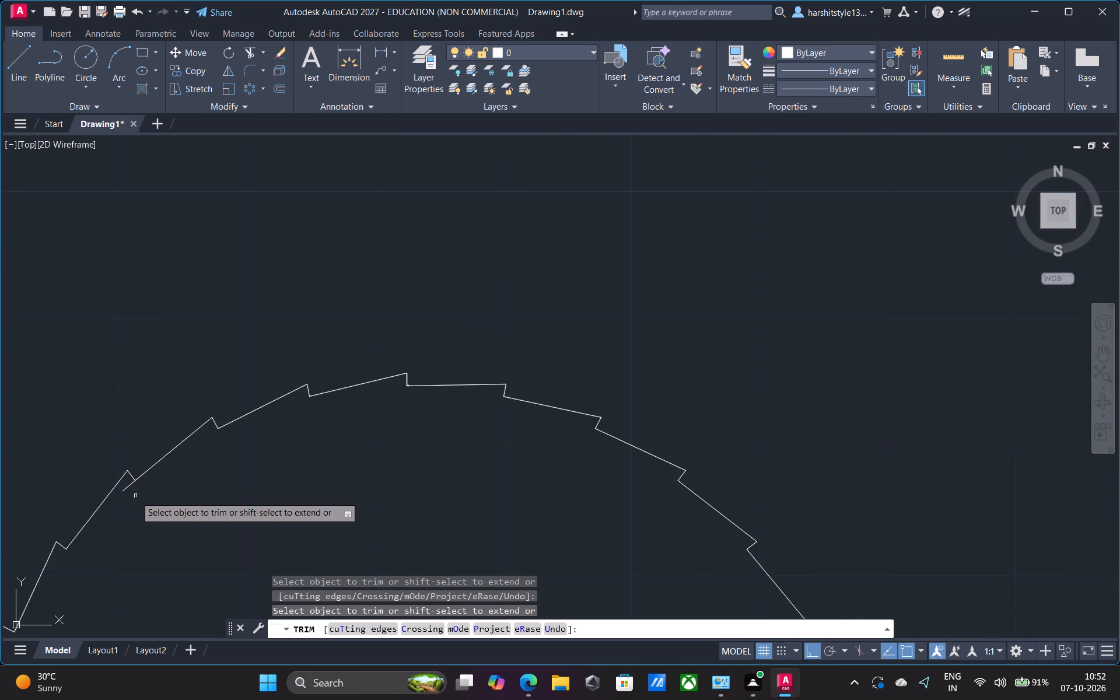
drag(124, 482, 136, 506)
scroll(174, 503, down, 2)
middle_drag(184, 530, 419, 365)
scroll(425, 359, up, 1)
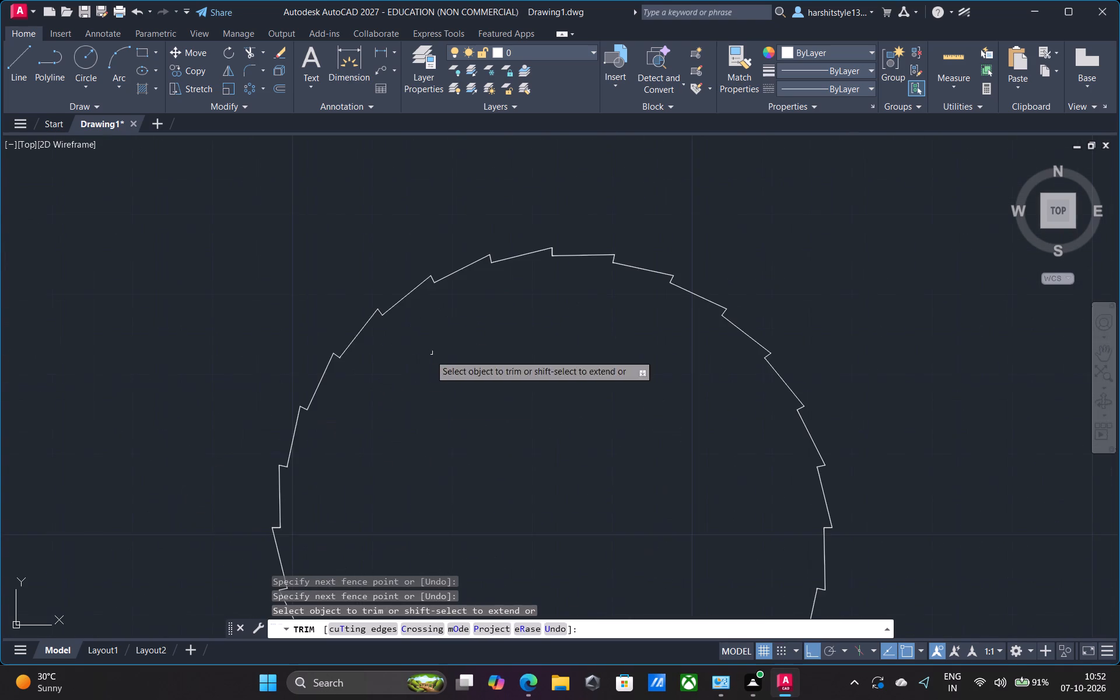
scroll(447, 548, down, 2)
scroll(471, 486, down, 1)
middle_drag(480, 521, 495, 412)
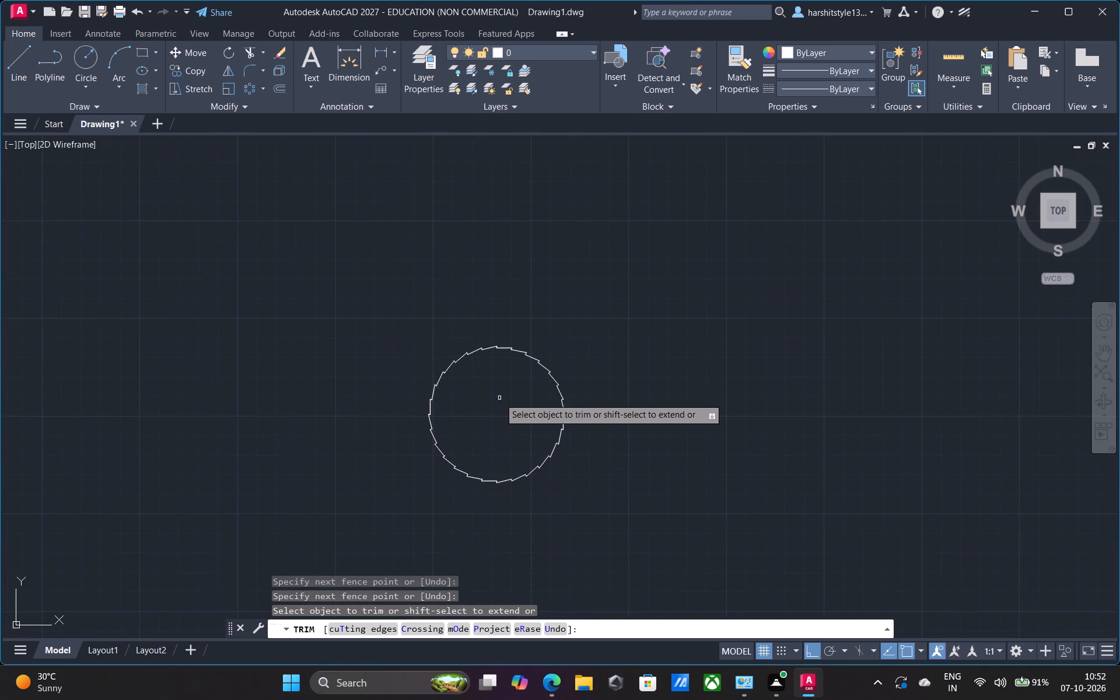
scroll(496, 392, up, 2)
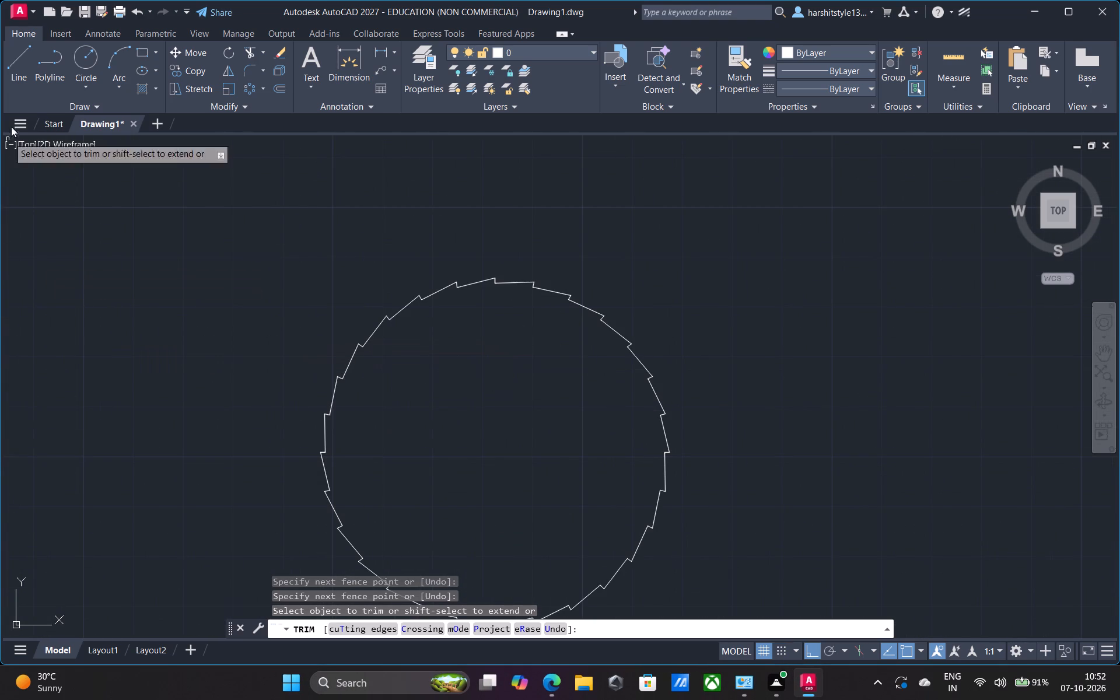
Draw a horizontal centreline from the ring's centre about 80 units left, then back across past the teeth on the right.
click(9, 62)
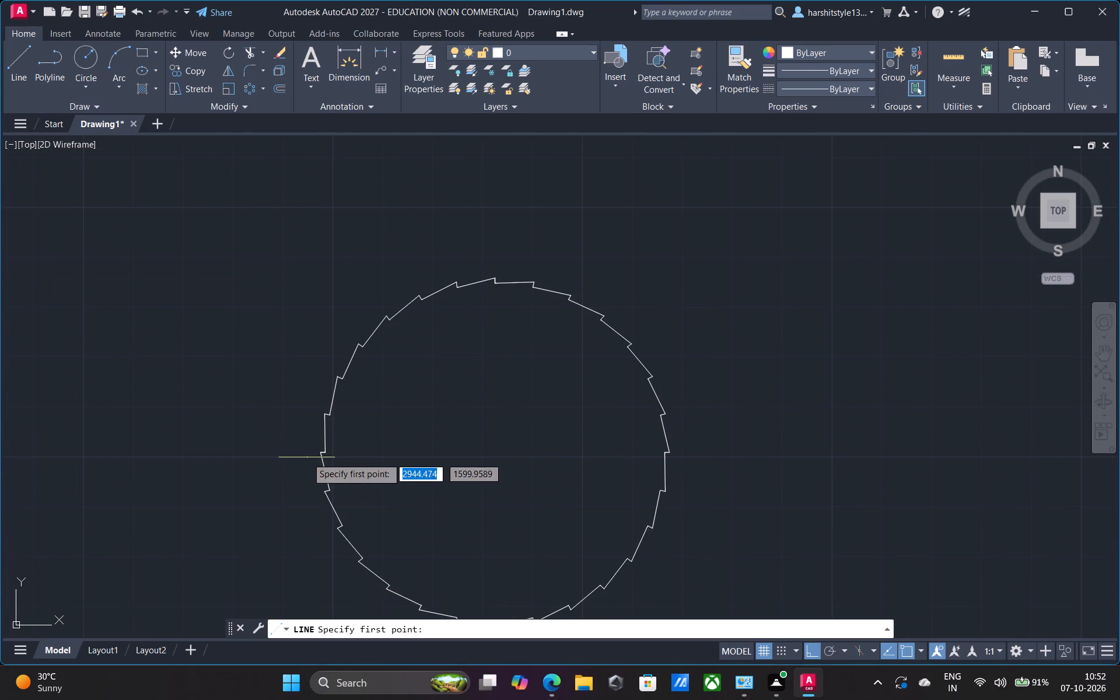
click(494, 454)
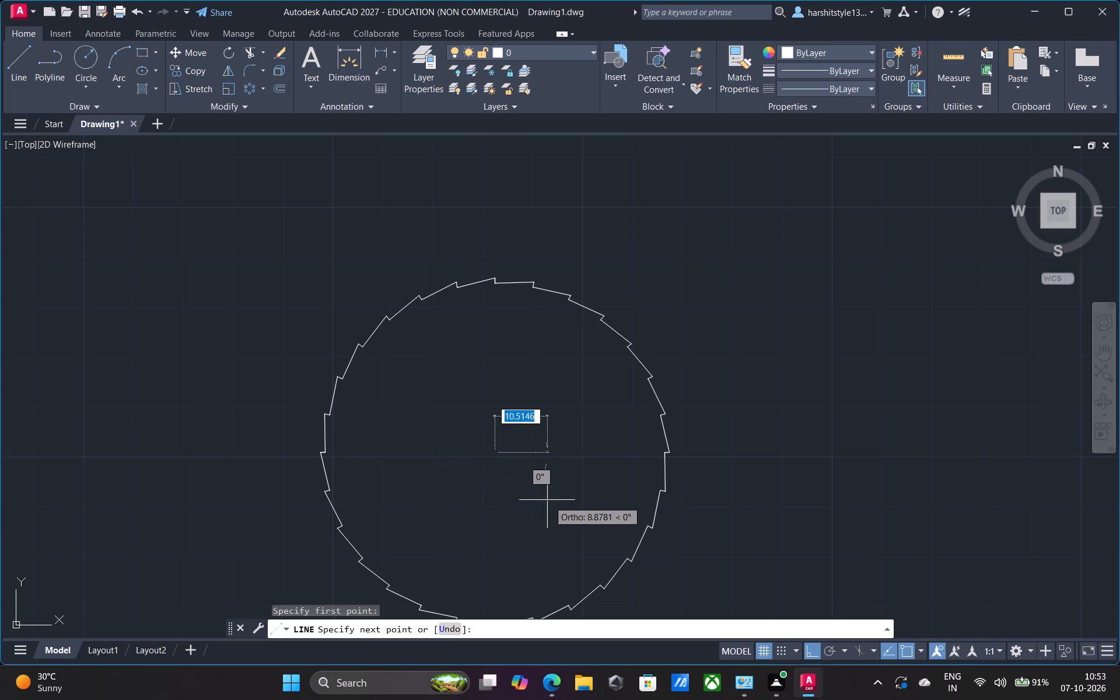
click(97, 455)
click(916, 410)
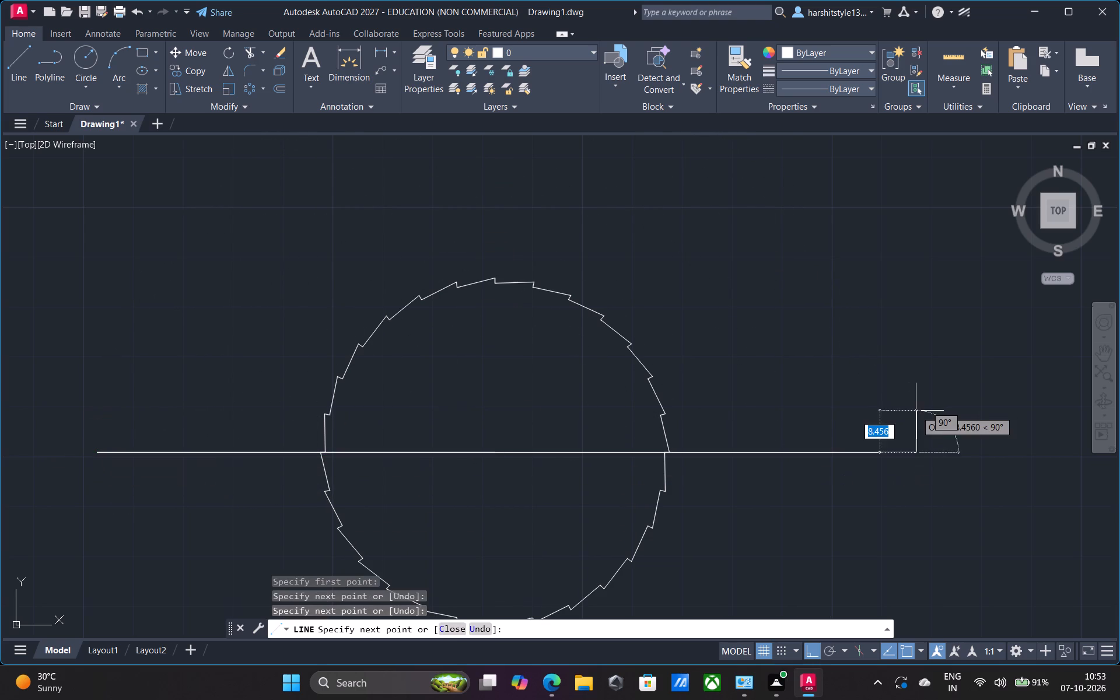
key(Return)
Draw a vertical centreline from the ring's centre about 104 units down, then back up past the top teeth.
scroll(951, 488, down, 2)
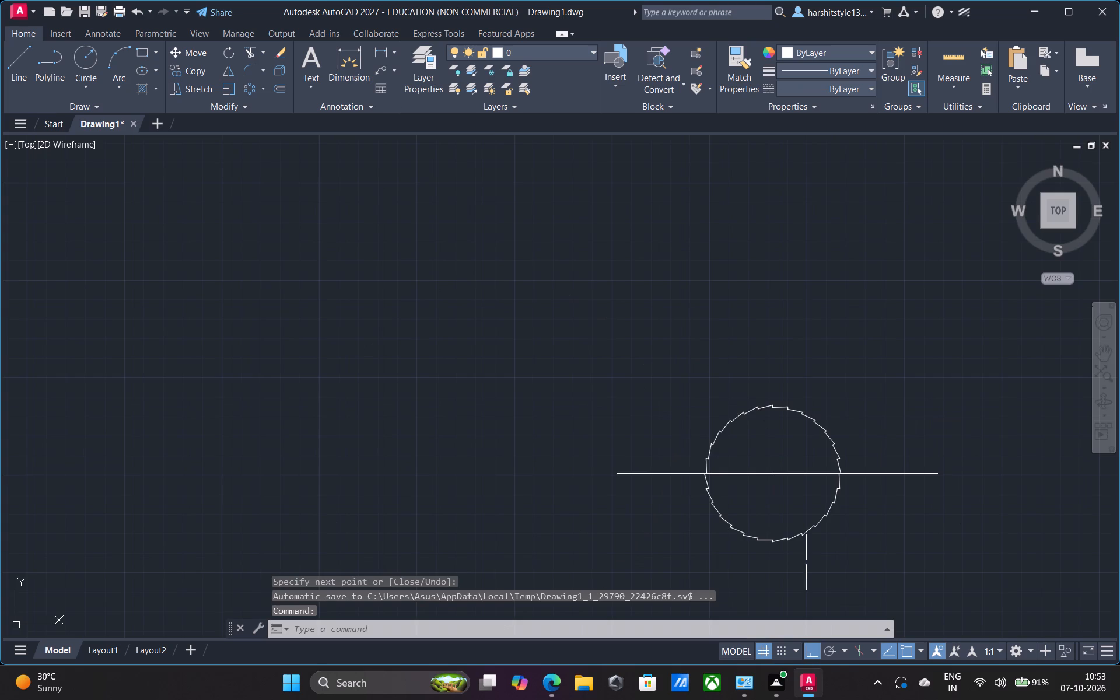
middle_drag(799, 565, 588, 406)
click(13, 56)
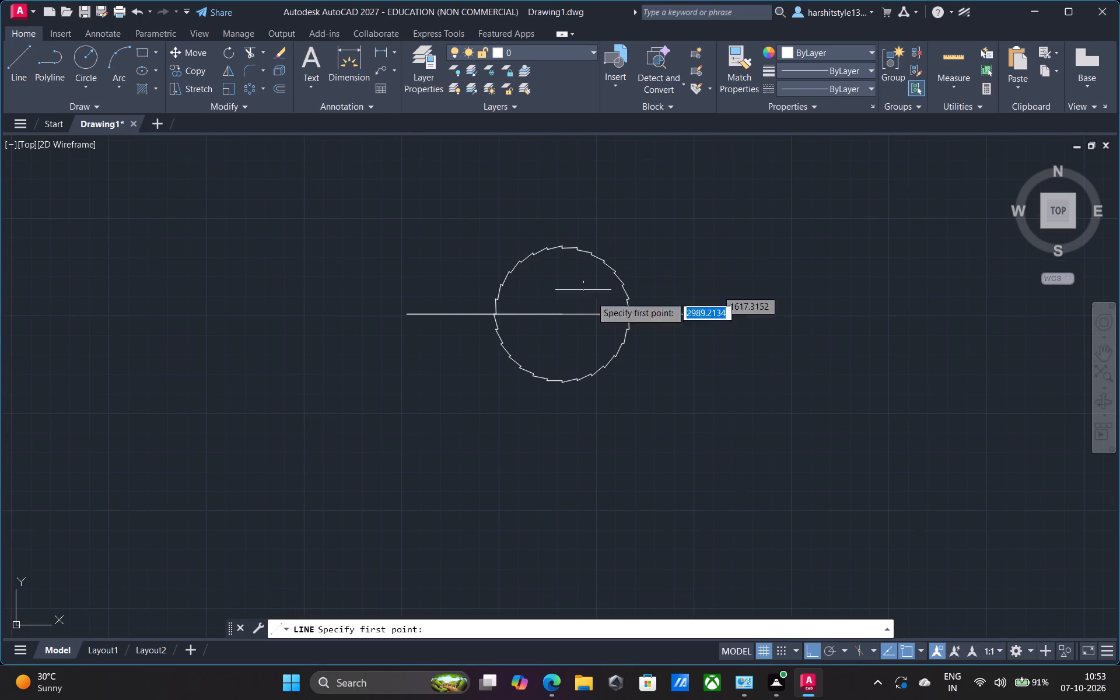
click(561, 311)
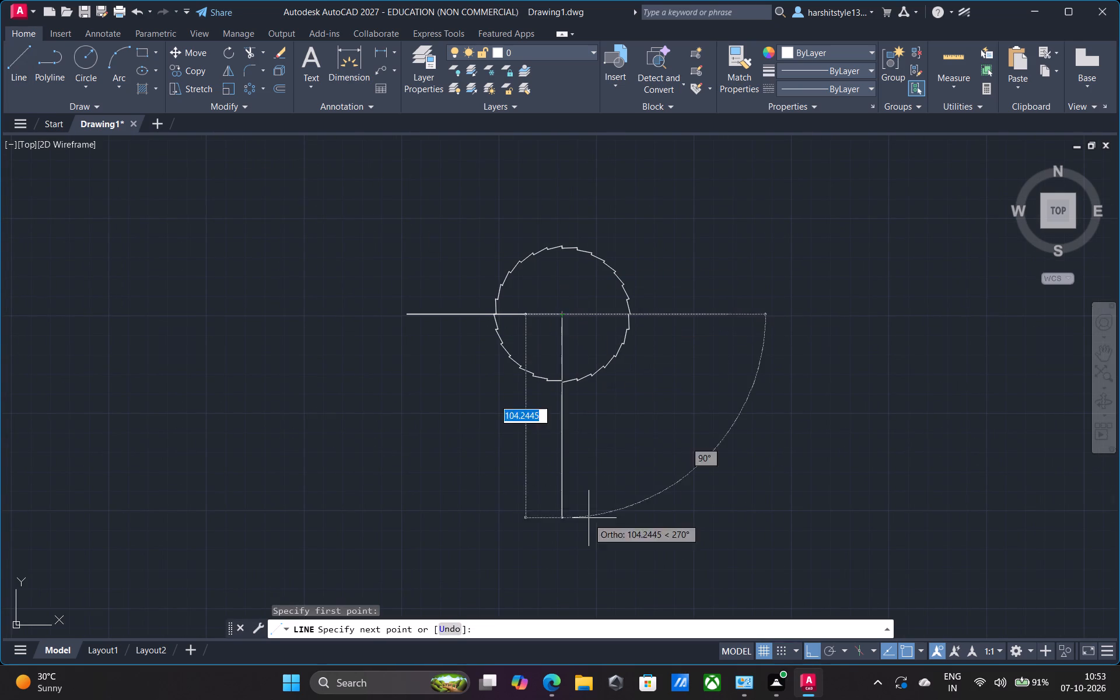
click(589, 518)
click(574, 177)
key(Return)
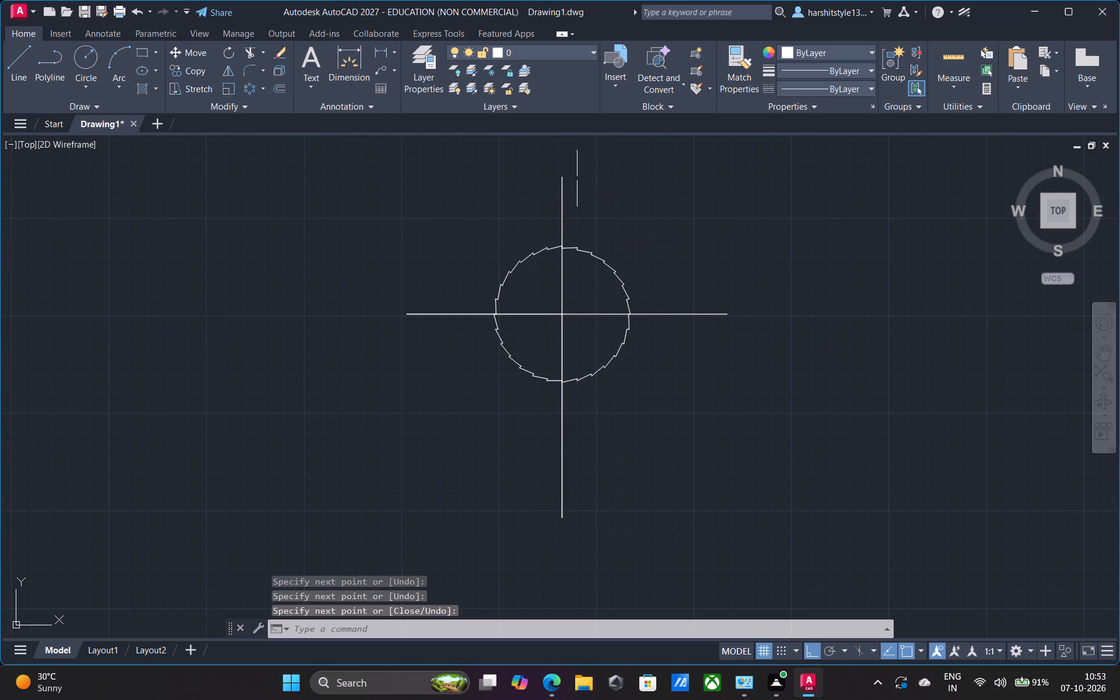
Draw a circle of diameter 9 centred on the intersection of the two centrelines.
scroll(600, 296, up, 2)
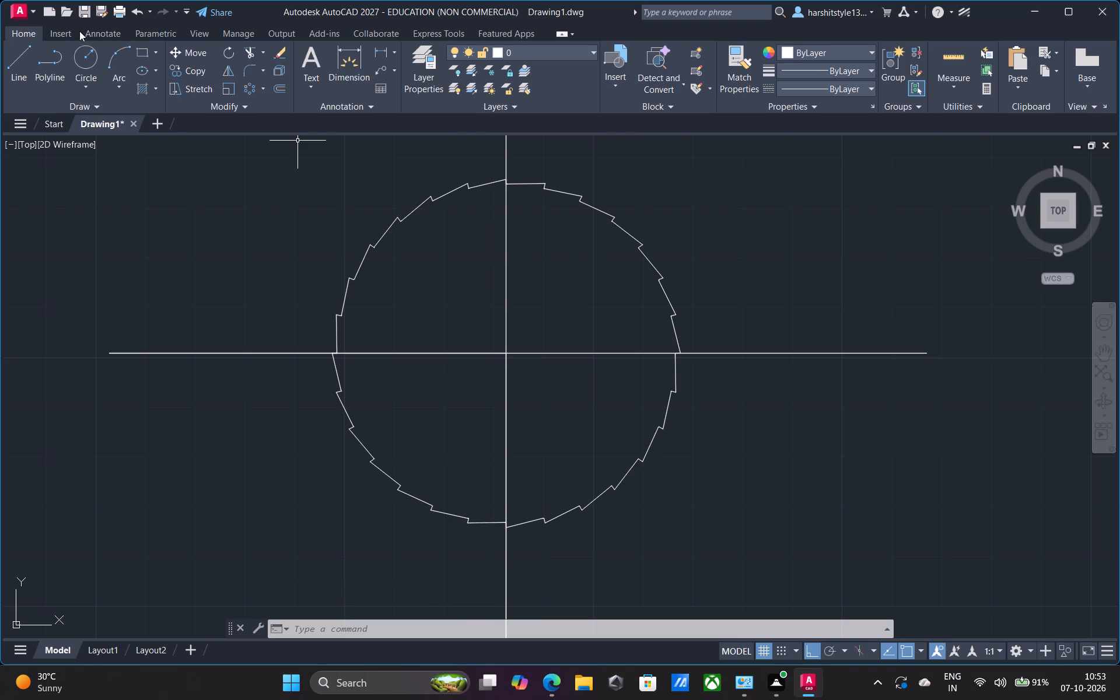
click(80, 52)
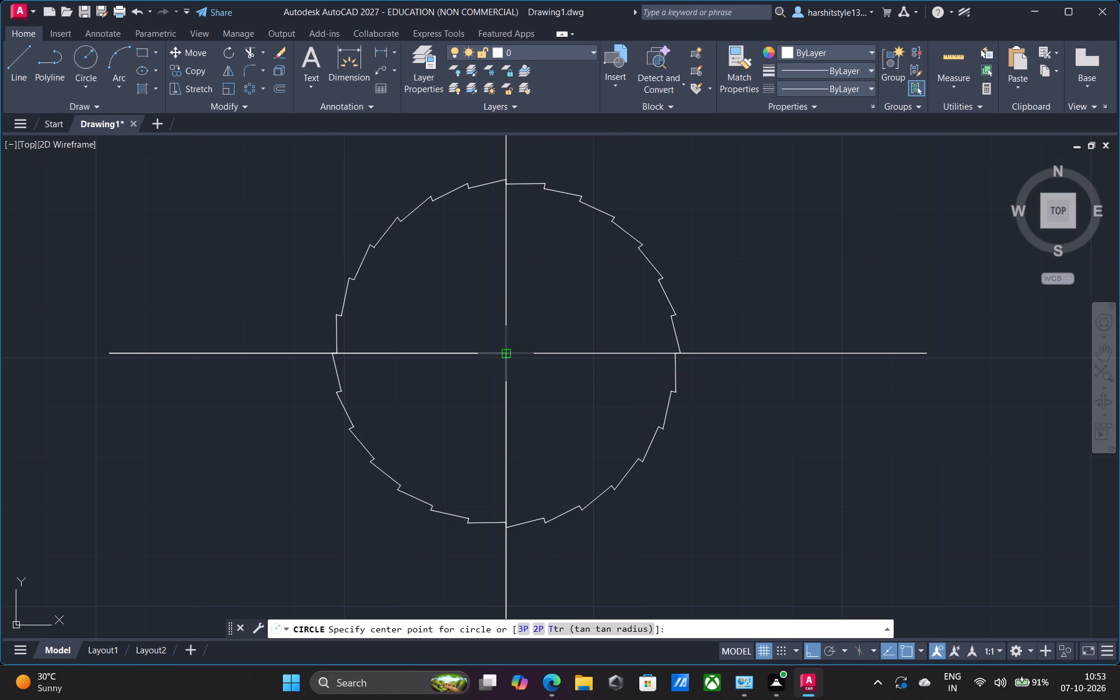
click(509, 352)
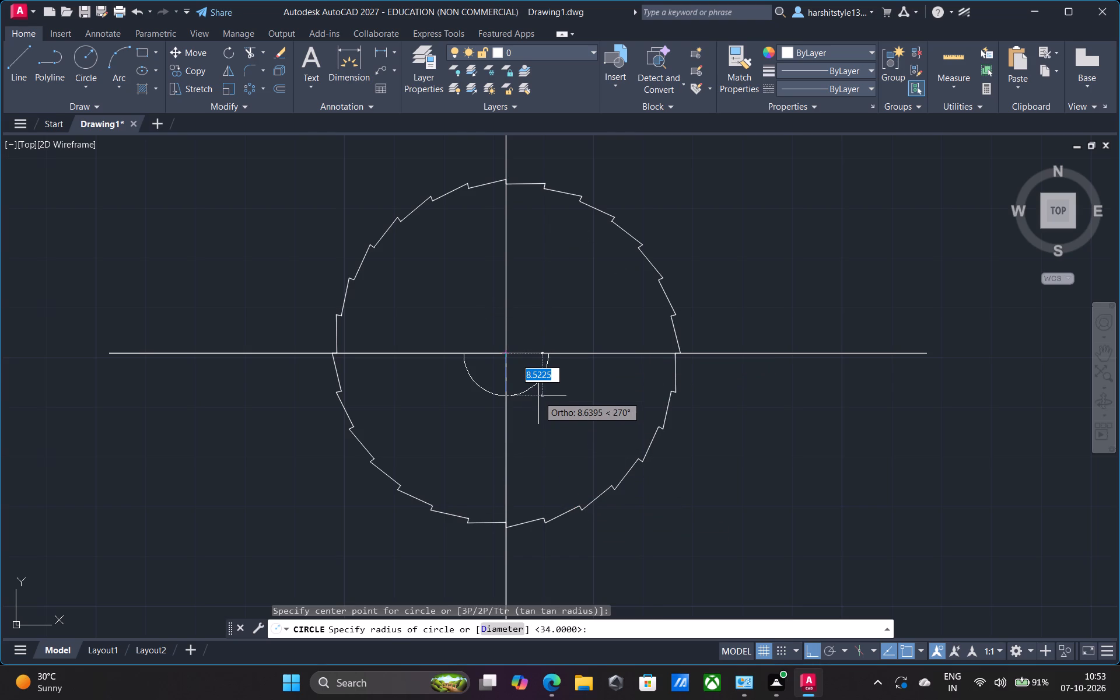
key(d)
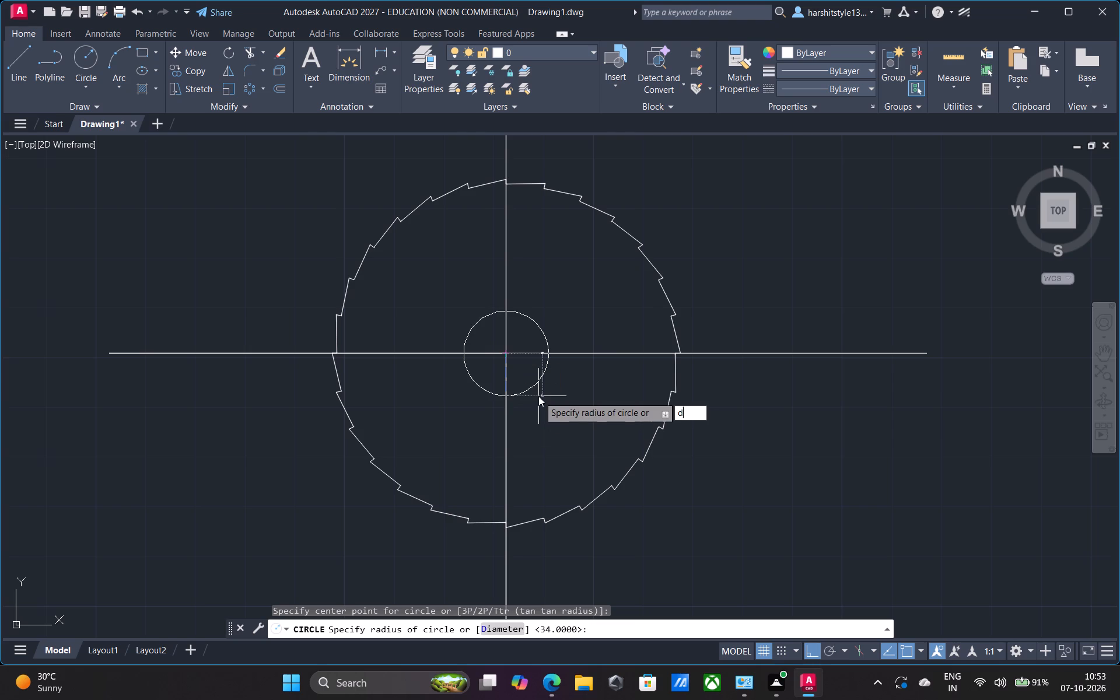
key(Return)
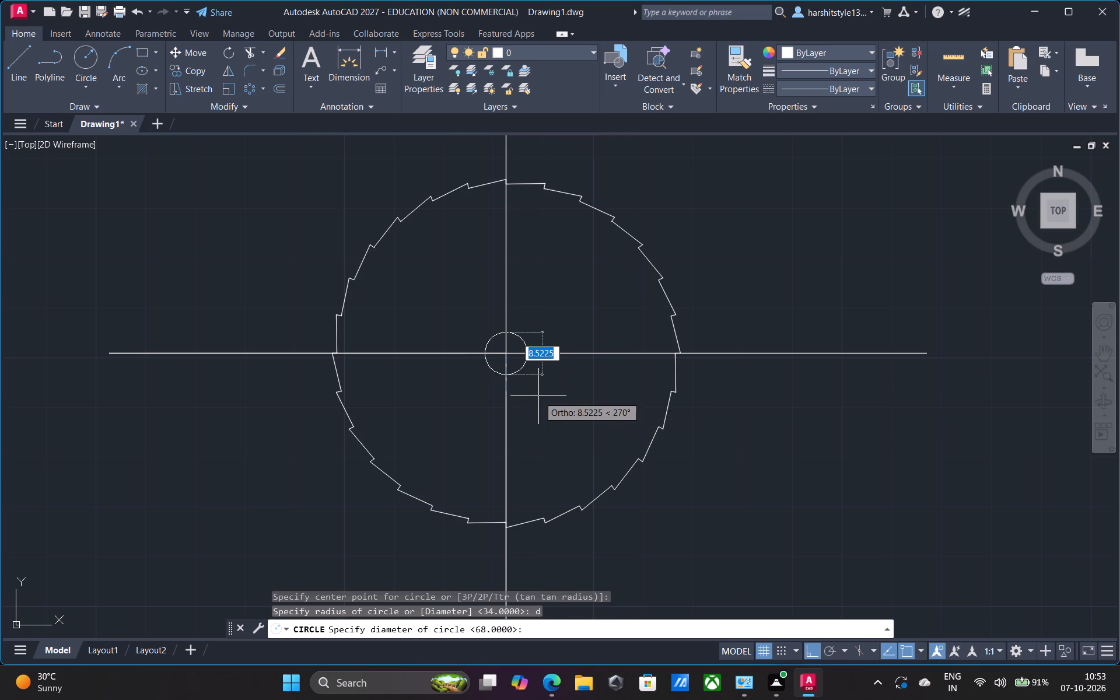
key(asterisk)
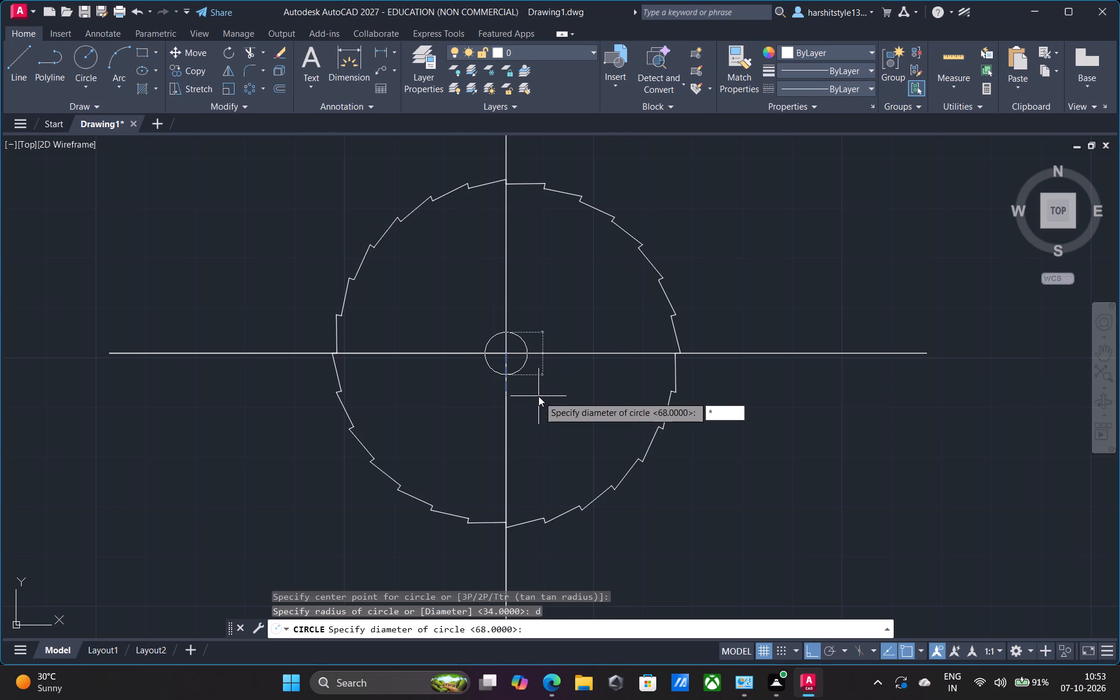
key(BackSpace)
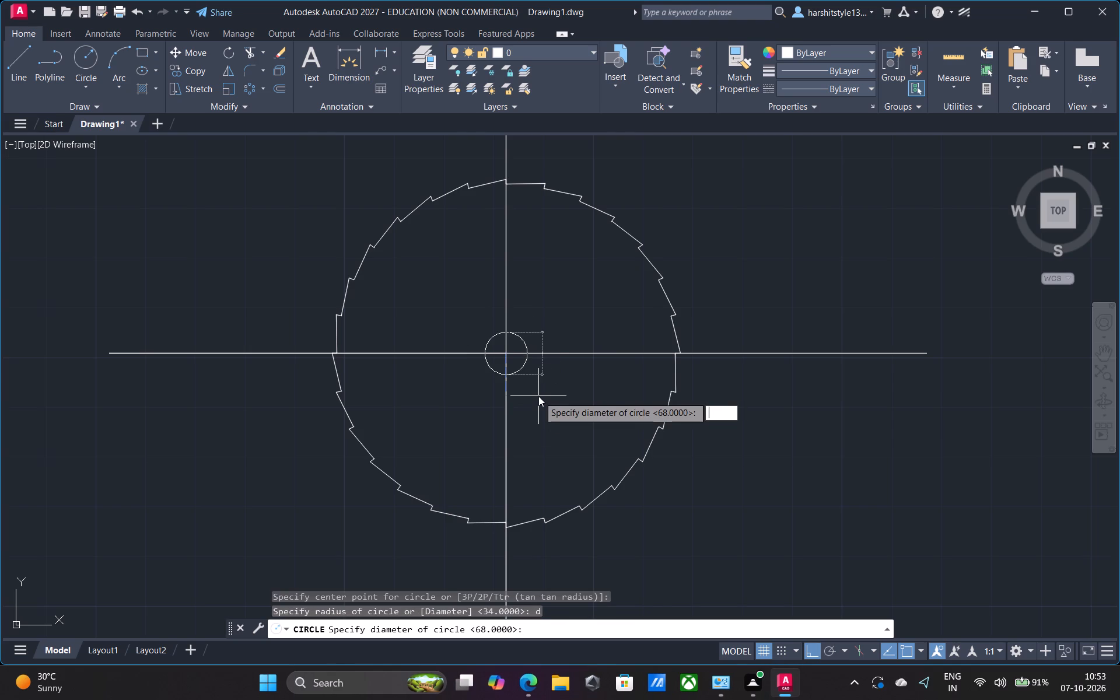
key(9)
key(Return)
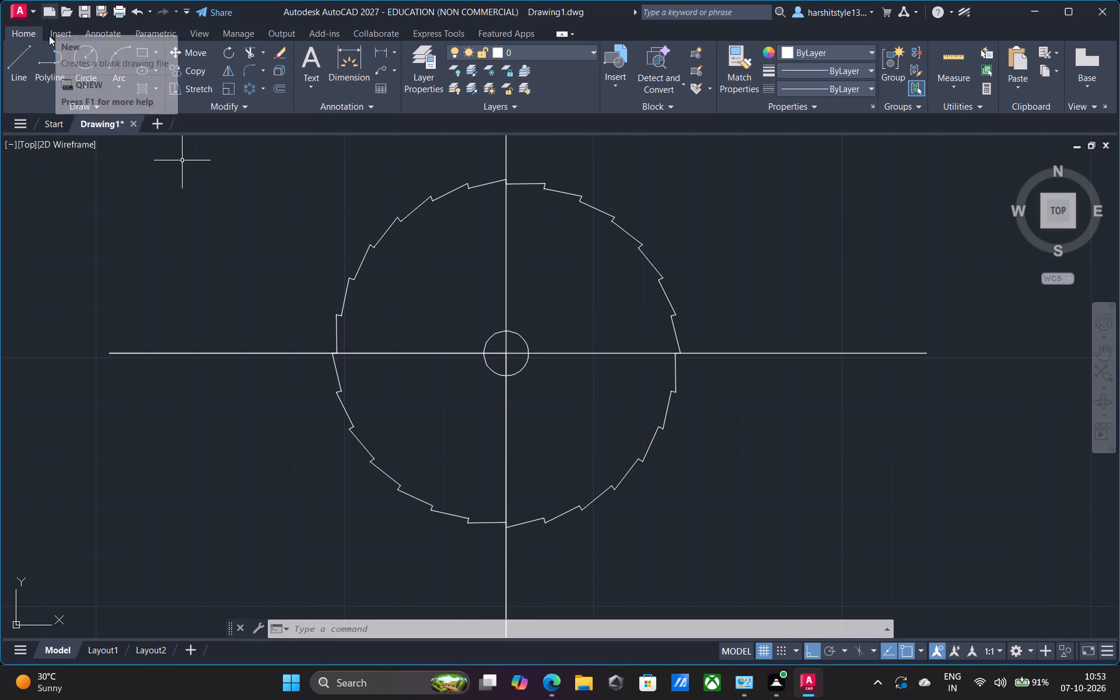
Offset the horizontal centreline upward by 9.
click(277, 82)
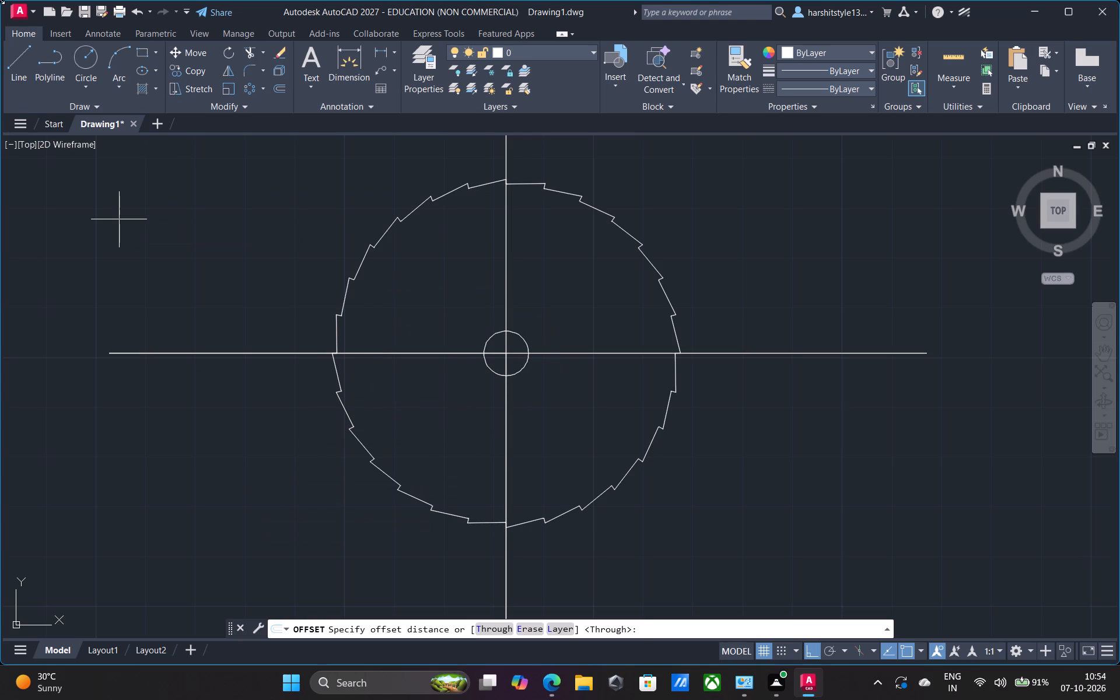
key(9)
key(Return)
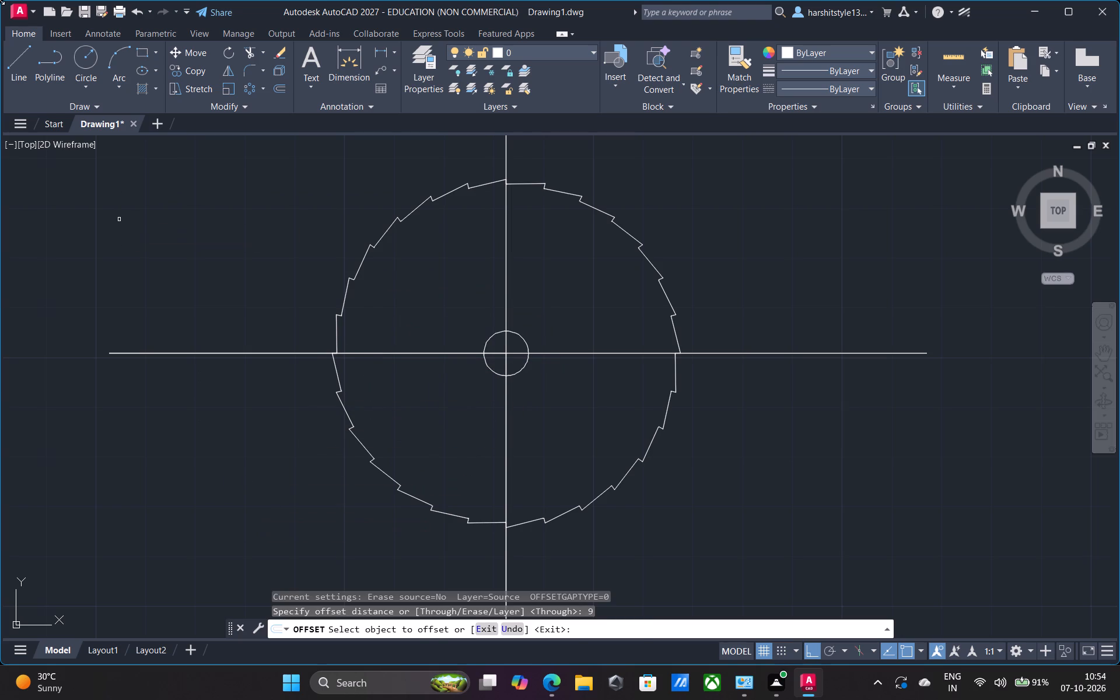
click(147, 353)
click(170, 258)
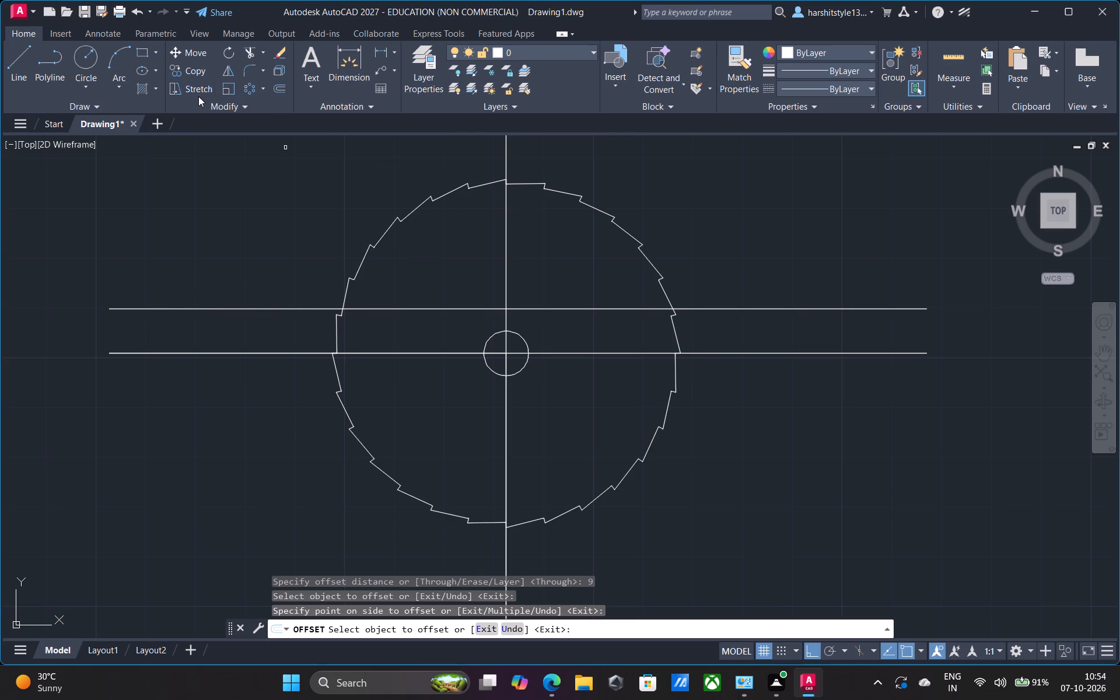
Offset the vertical centreline by 1 to both its left and right sides.
click(280, 86)
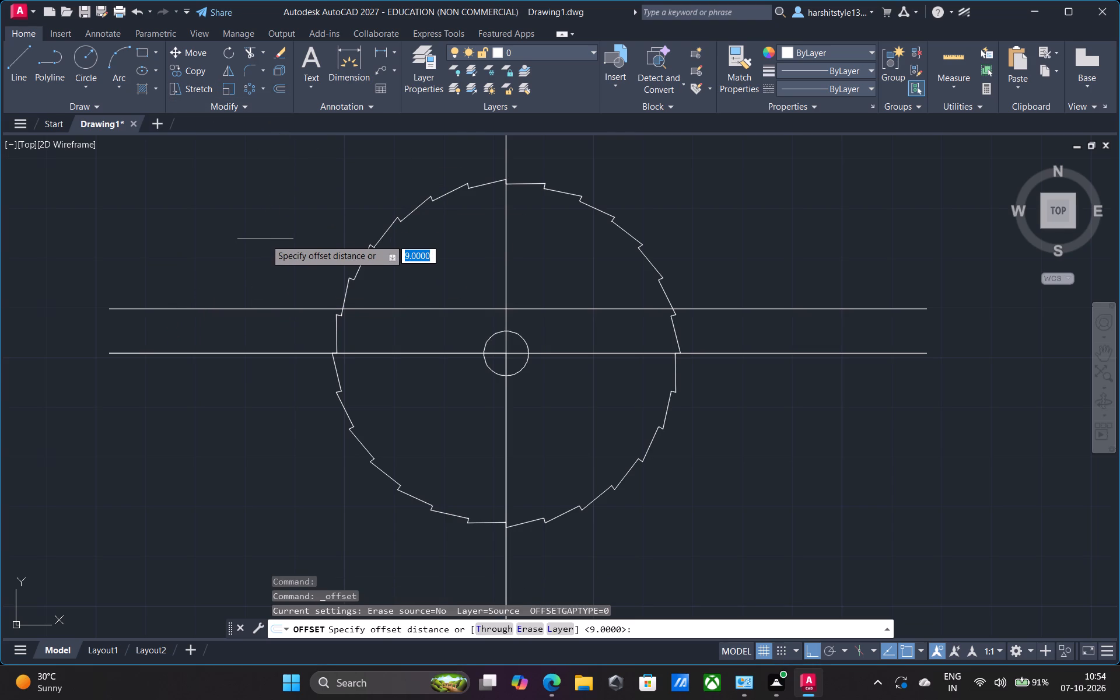
key(1)
key(Return)
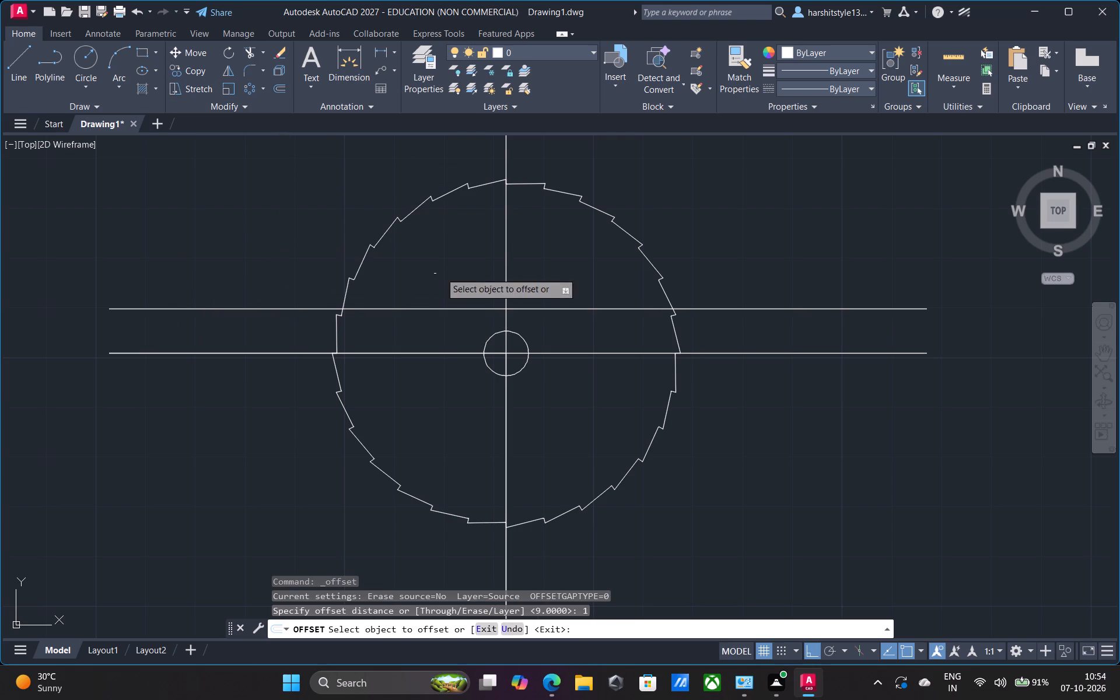
click(505, 271)
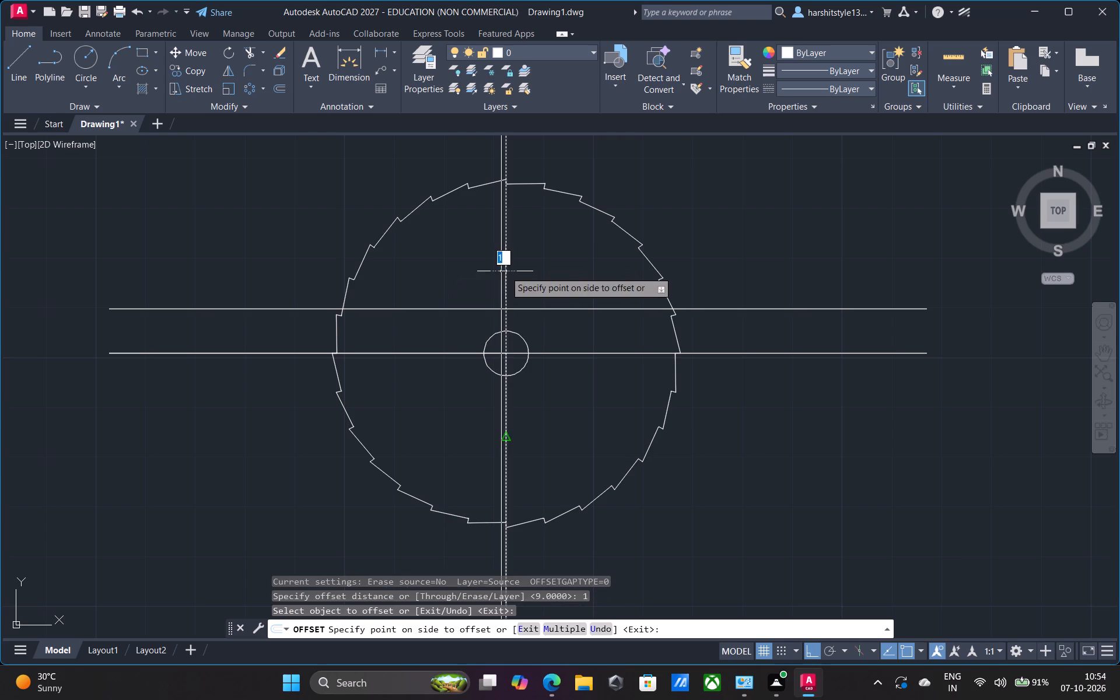
click(472, 269)
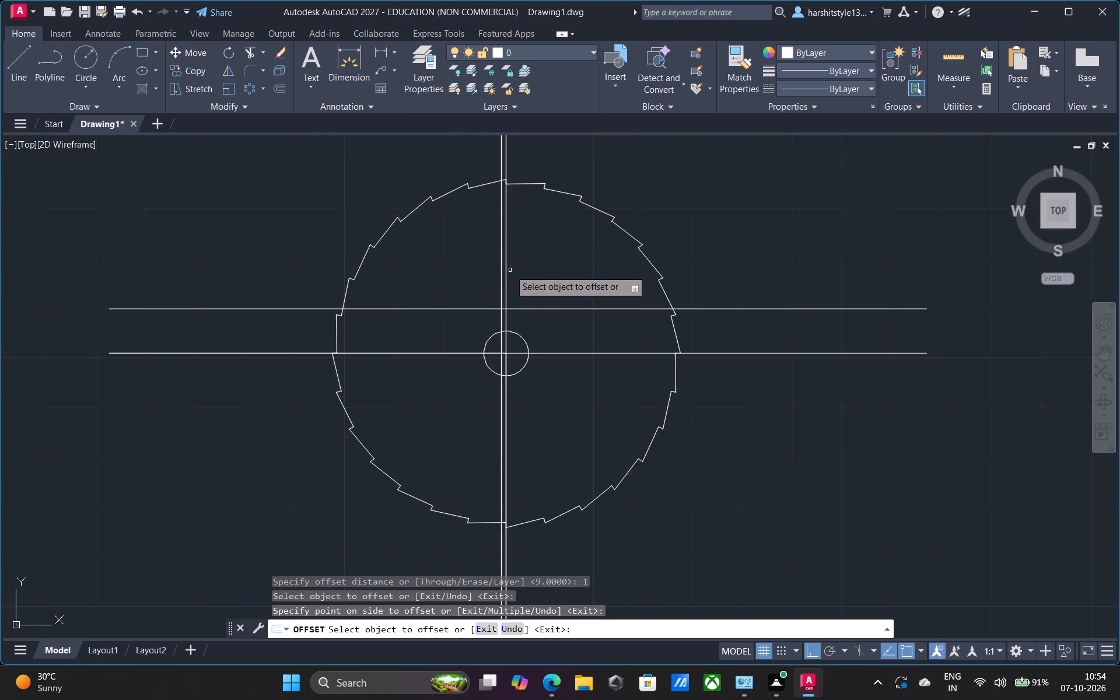
click(505, 263)
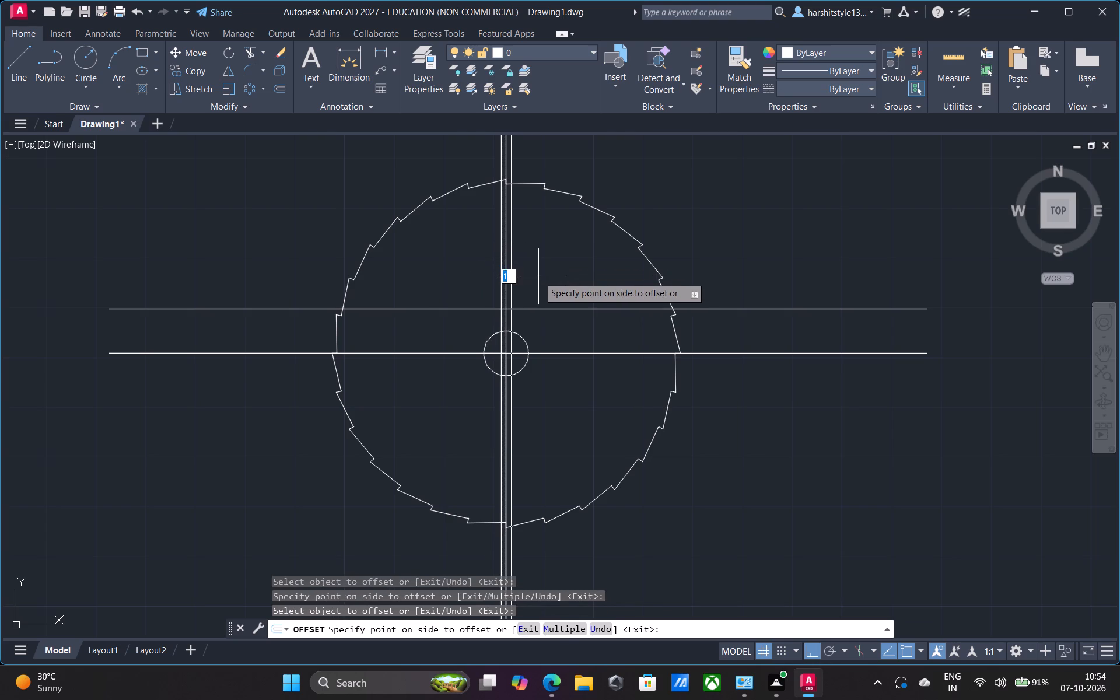
click(538, 276)
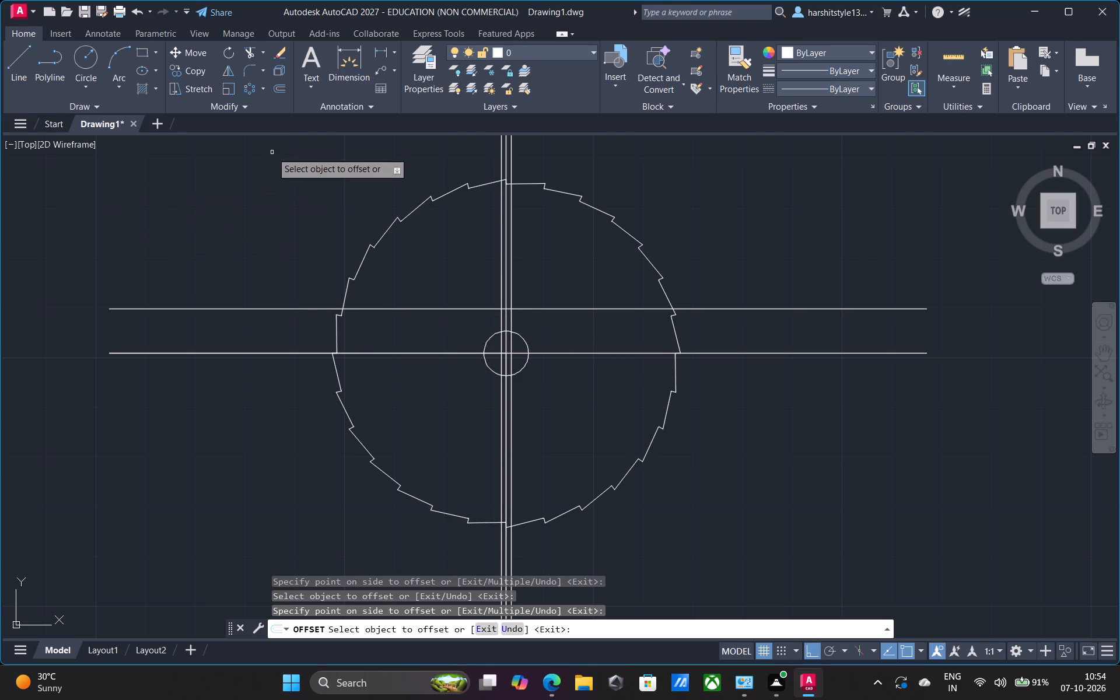
Offset both the upper horizontal line and the horizontal centreline upward by 6.
key(space)
key(space)
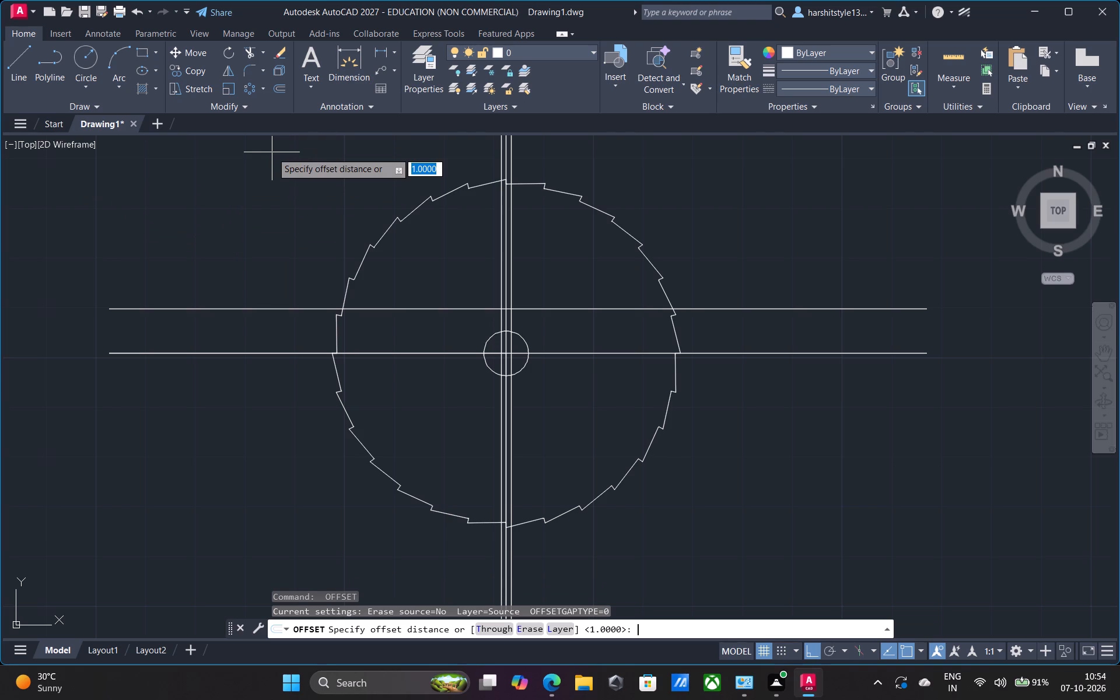
key(6)
key(Return)
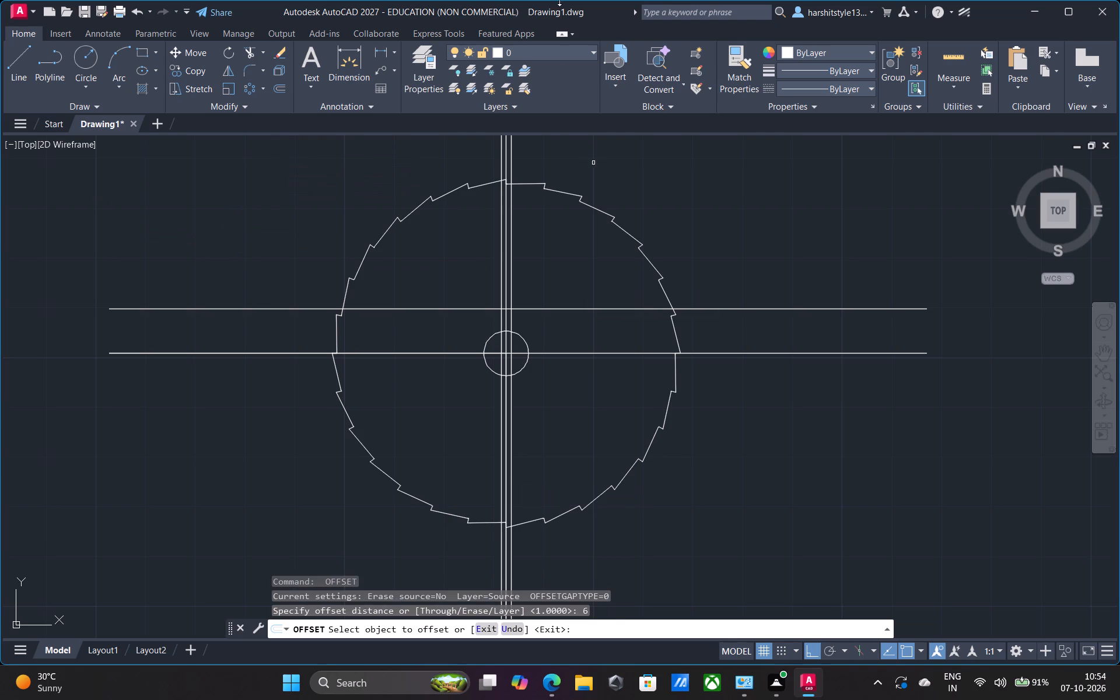
click(621, 308)
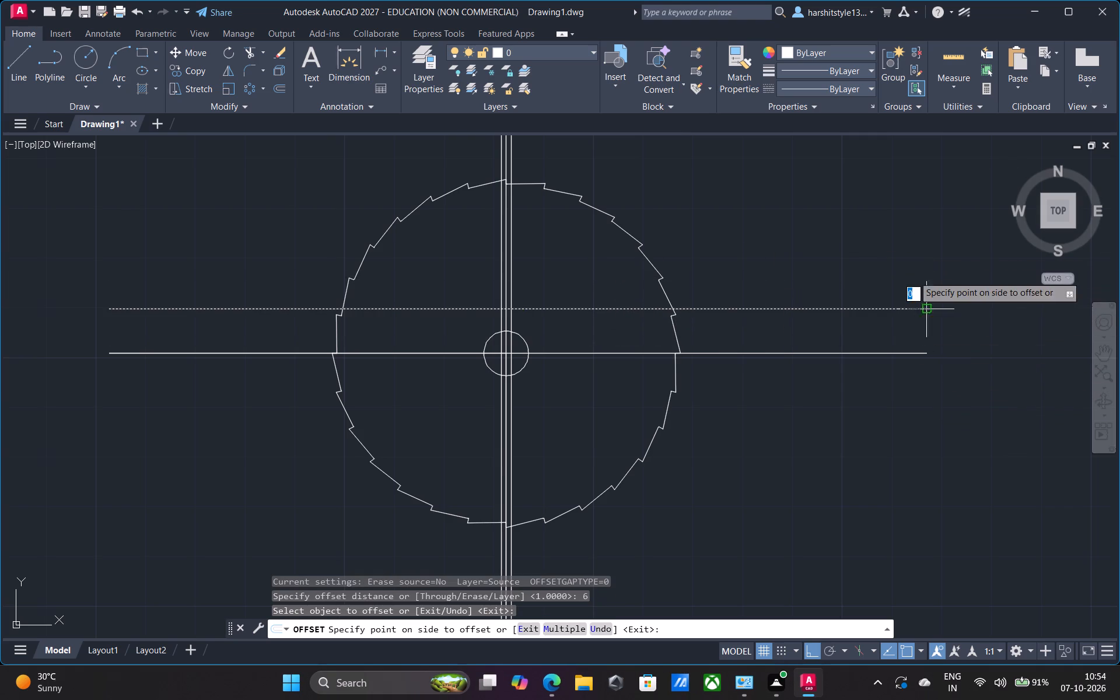
click(916, 237)
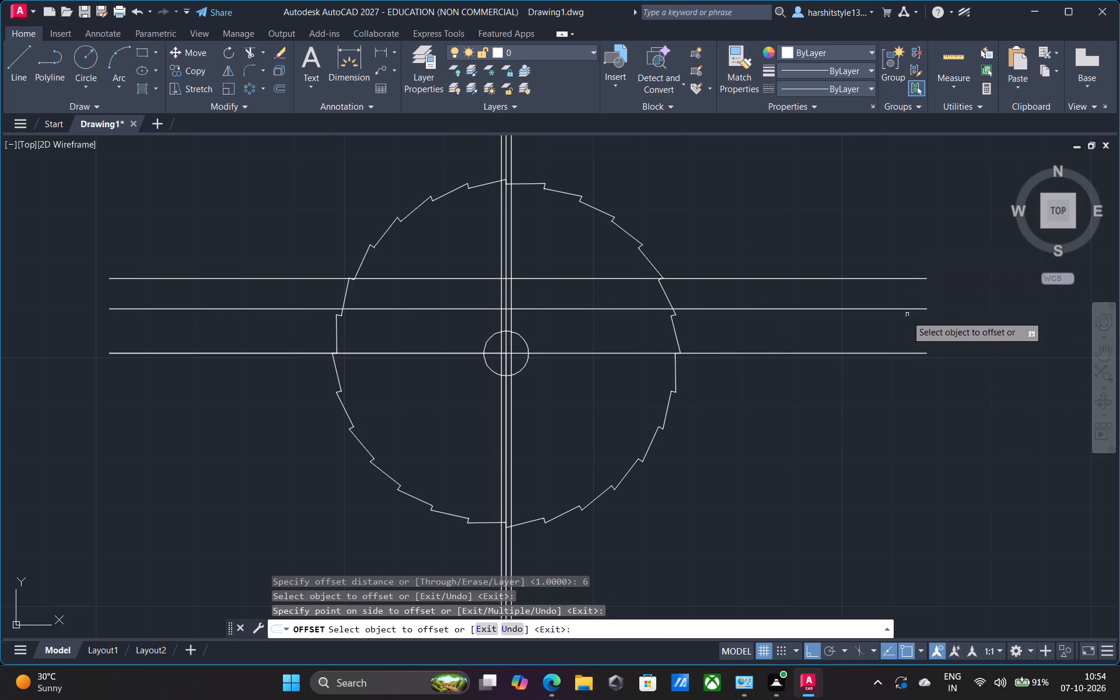
click(898, 353)
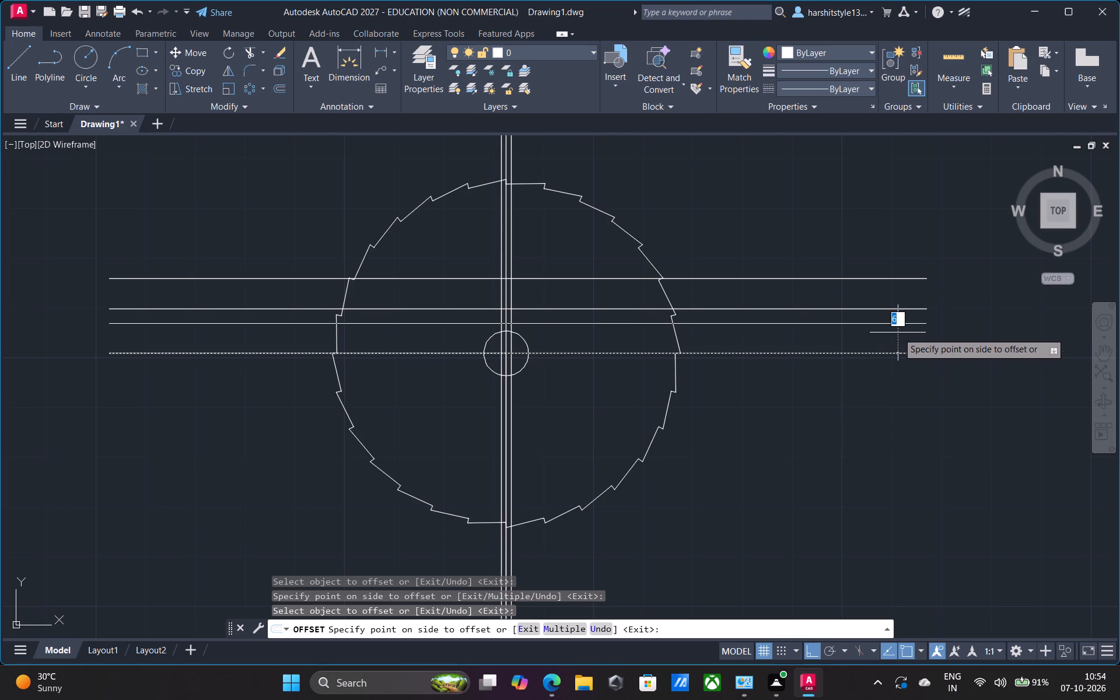
triple_click(898, 332)
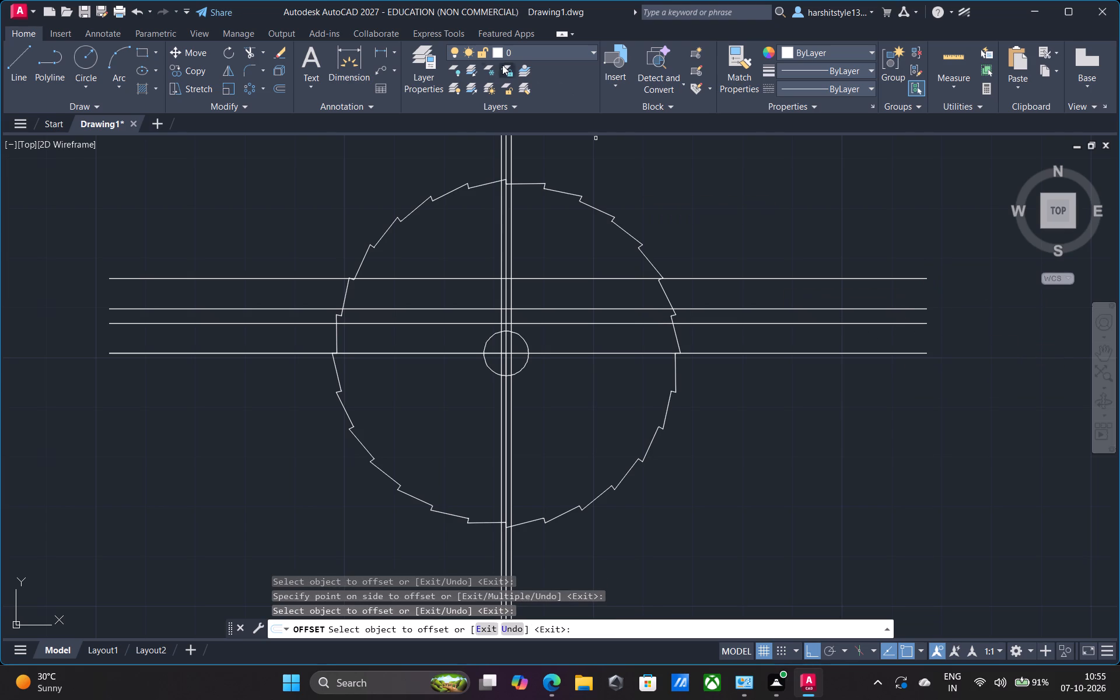
Erase the two uppermost horizontal offset lines, keeping the one 6 above the centreline.
click(280, 48)
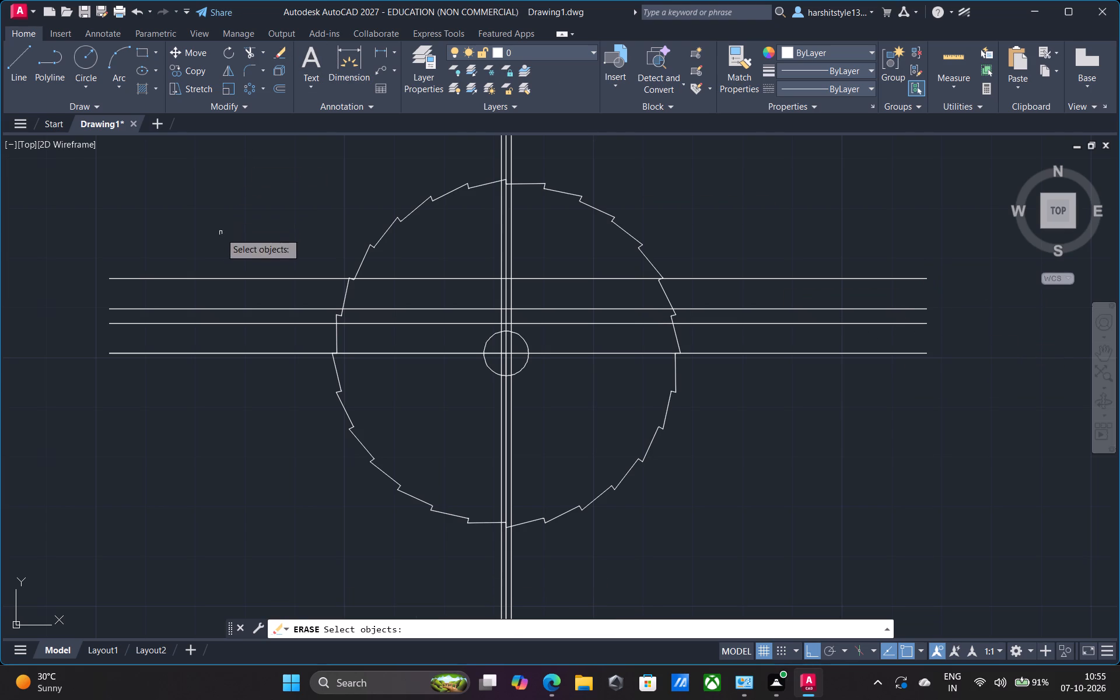
drag(220, 234, 214, 314)
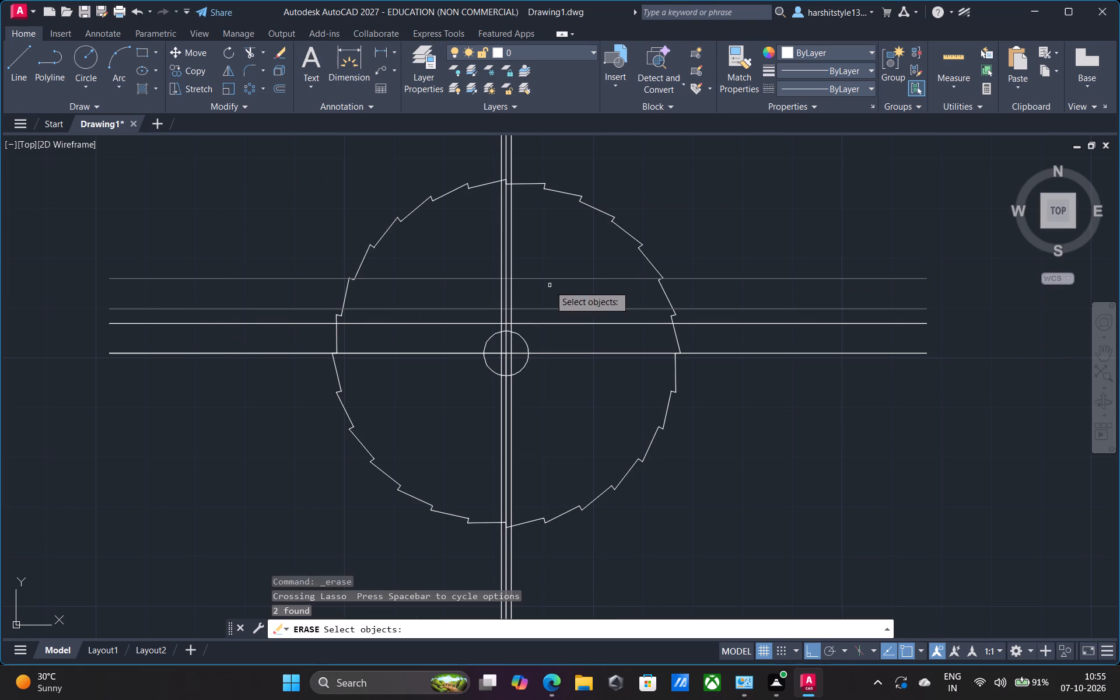
key(Return)
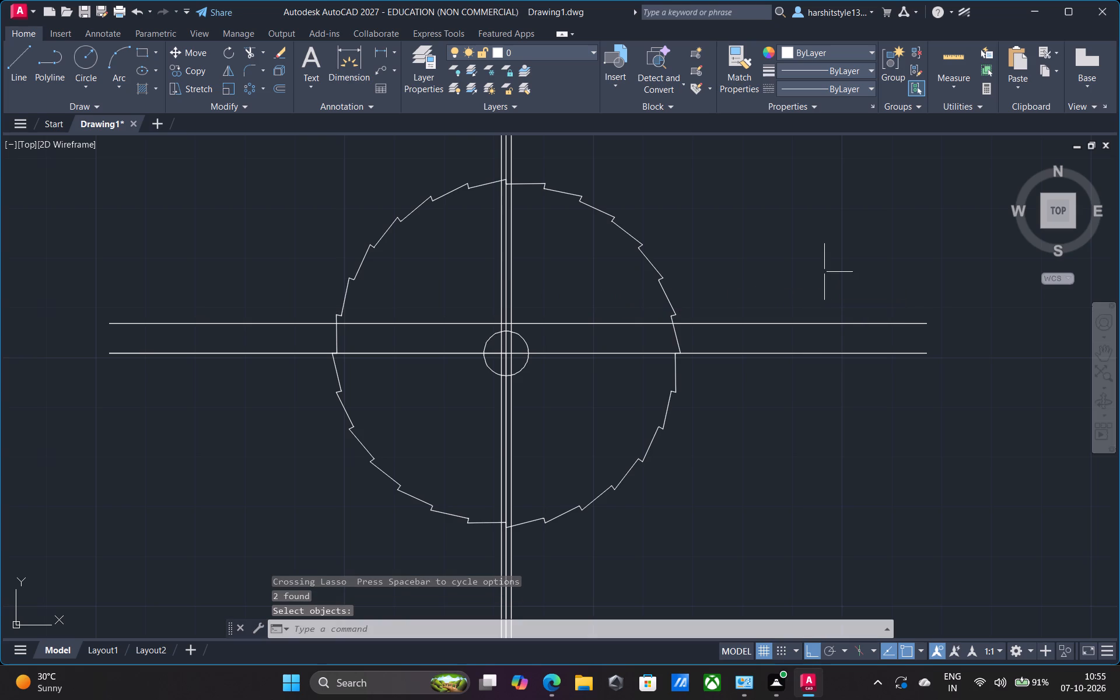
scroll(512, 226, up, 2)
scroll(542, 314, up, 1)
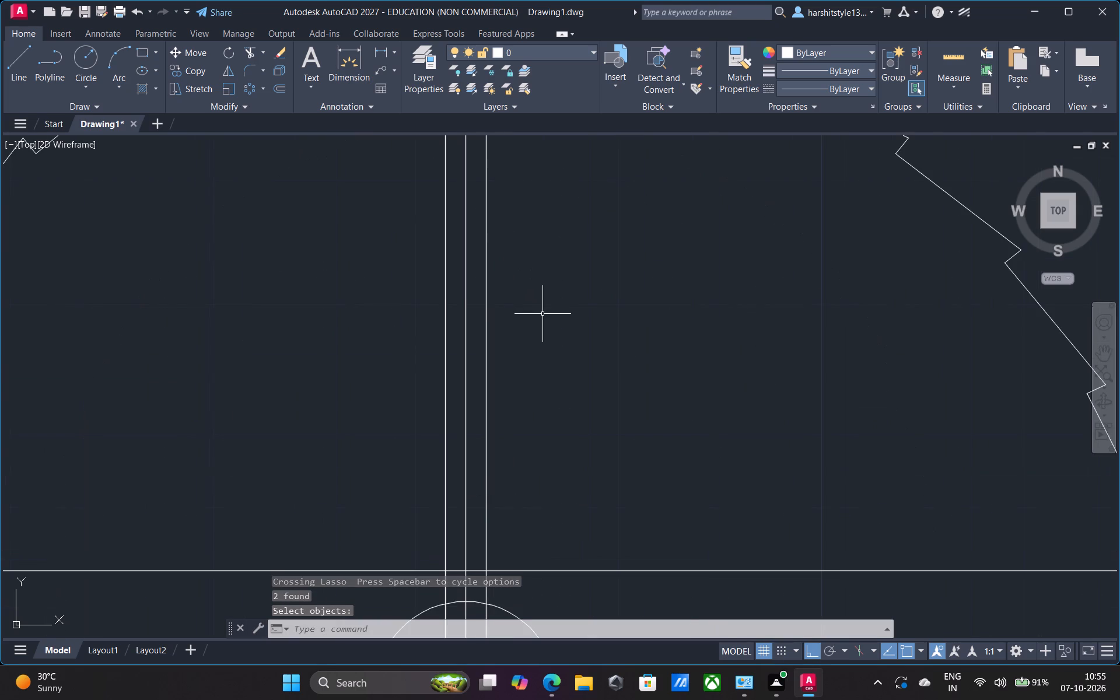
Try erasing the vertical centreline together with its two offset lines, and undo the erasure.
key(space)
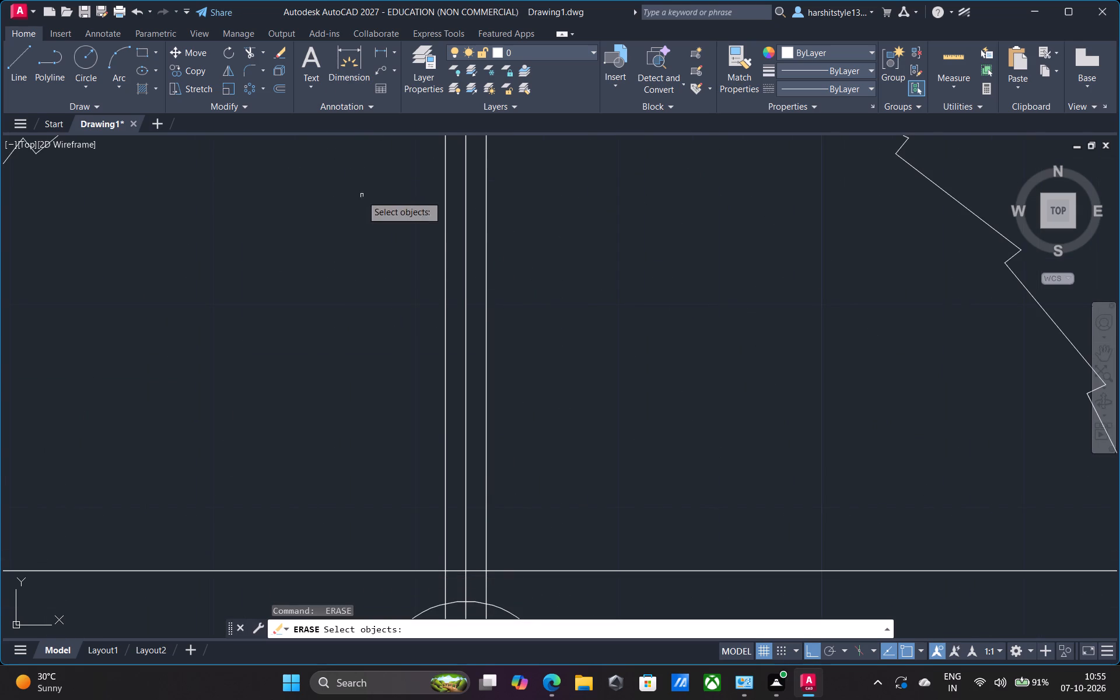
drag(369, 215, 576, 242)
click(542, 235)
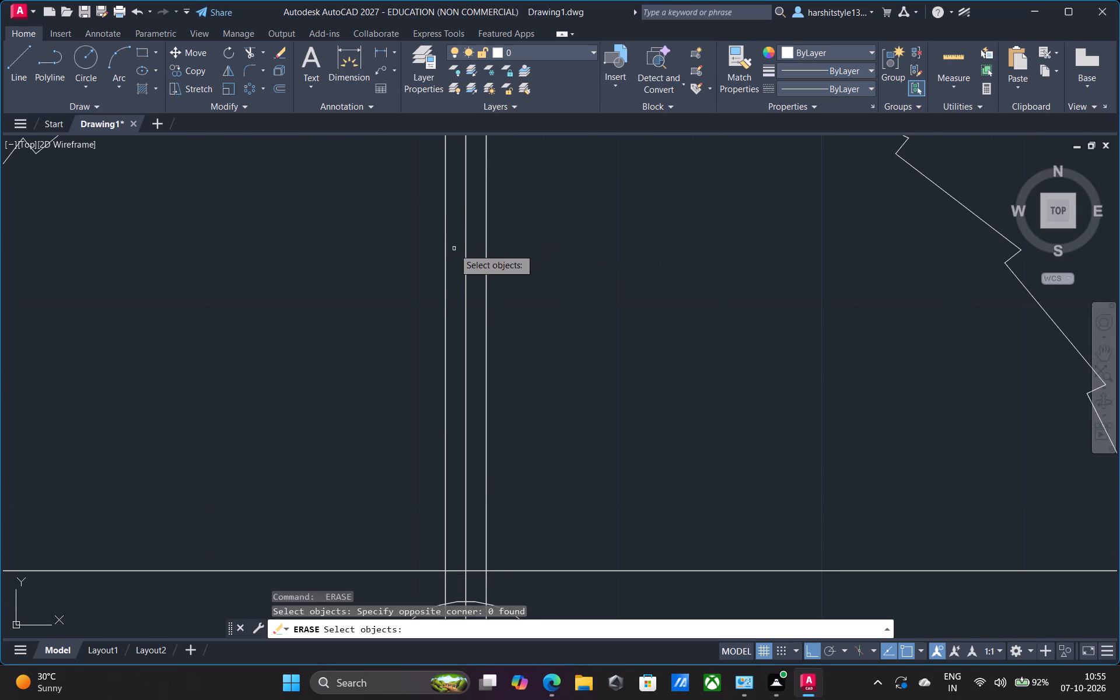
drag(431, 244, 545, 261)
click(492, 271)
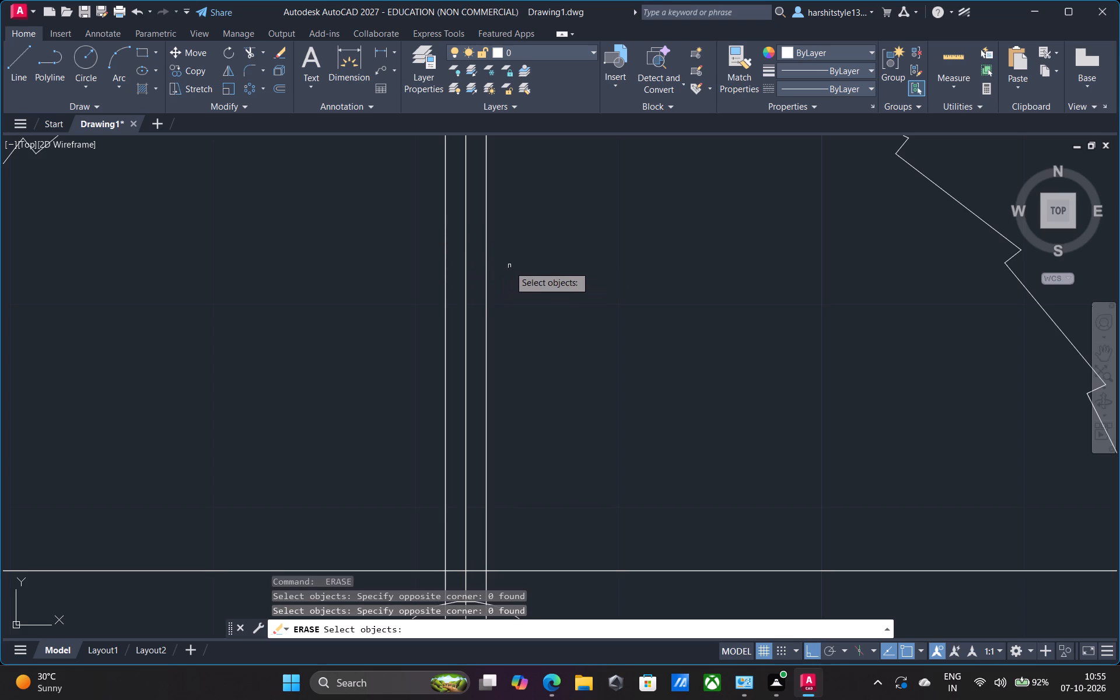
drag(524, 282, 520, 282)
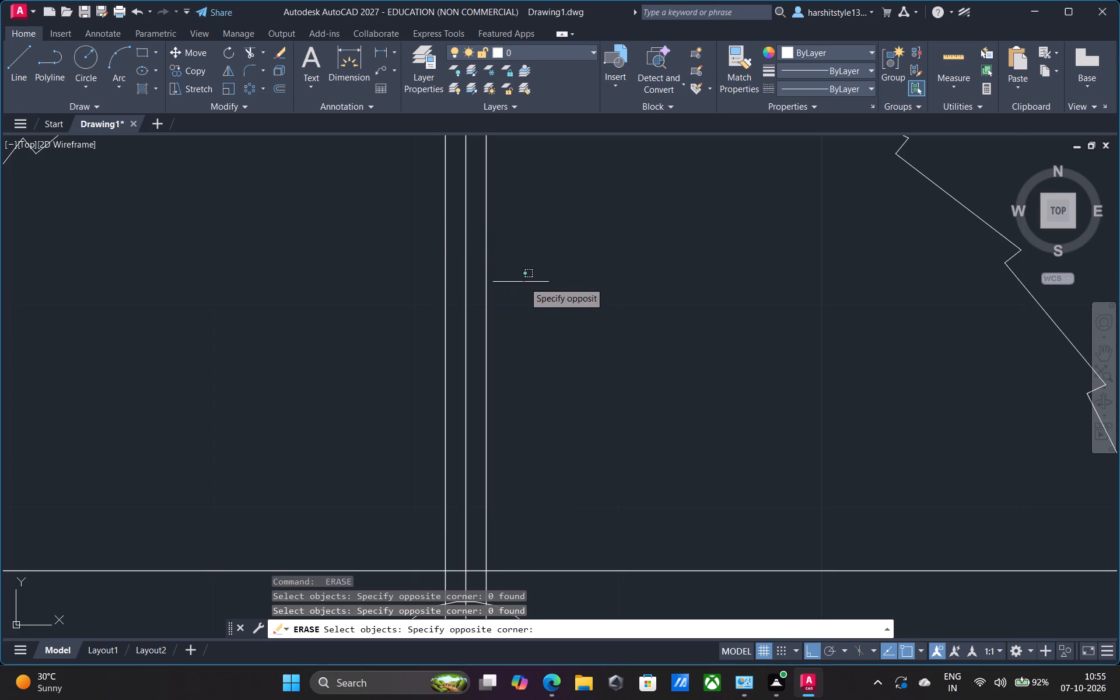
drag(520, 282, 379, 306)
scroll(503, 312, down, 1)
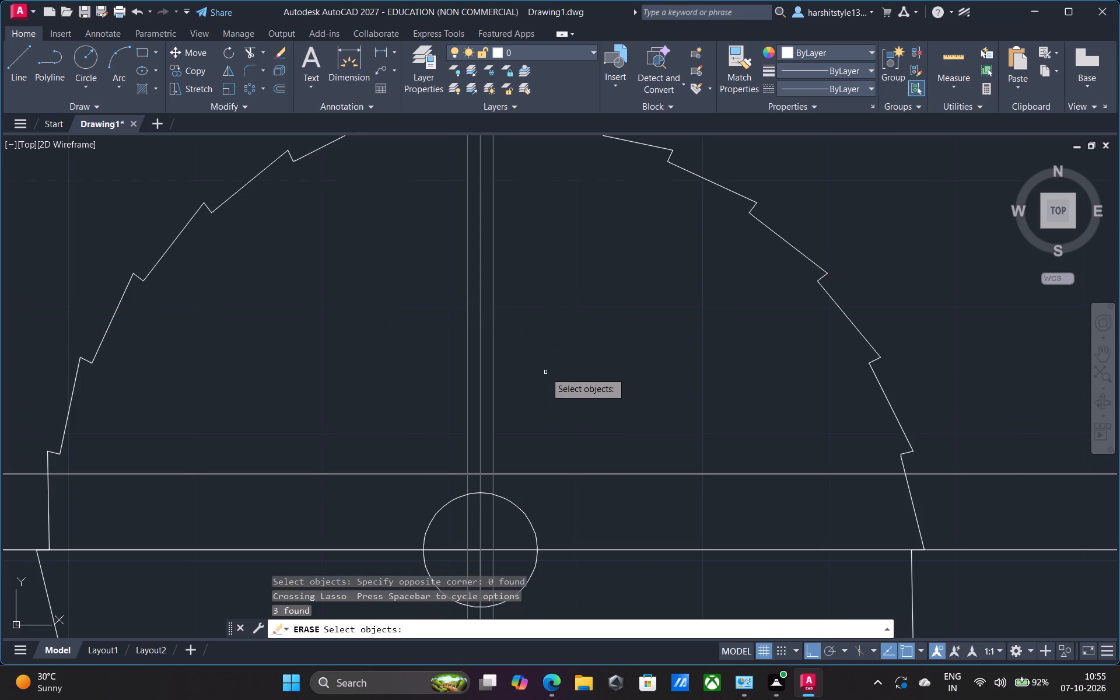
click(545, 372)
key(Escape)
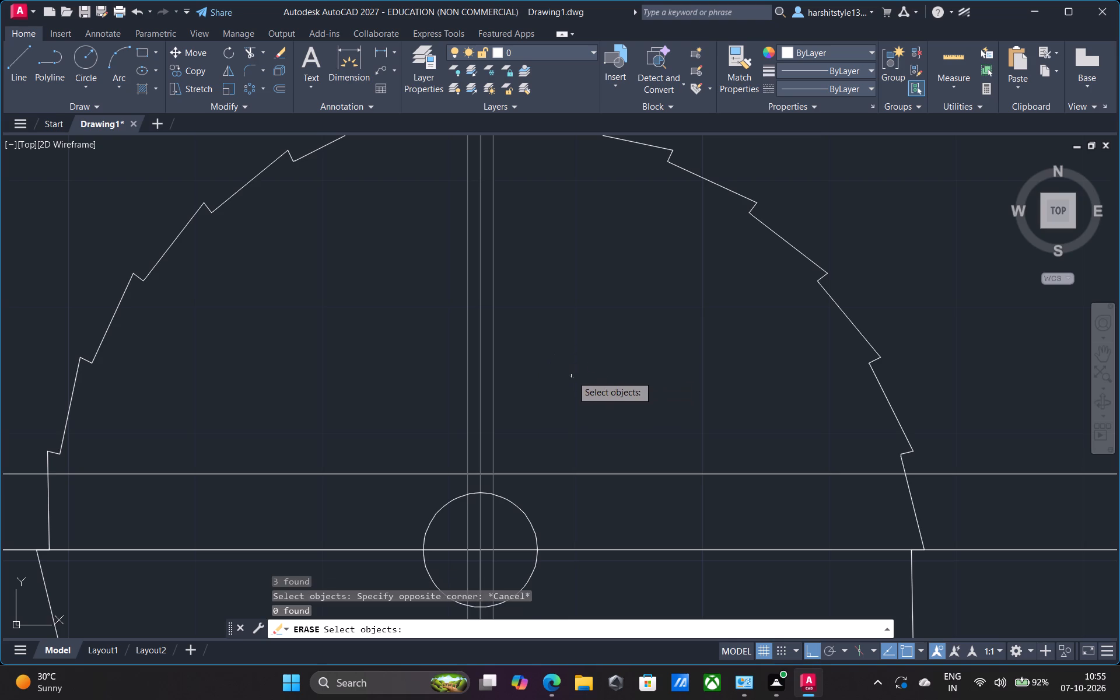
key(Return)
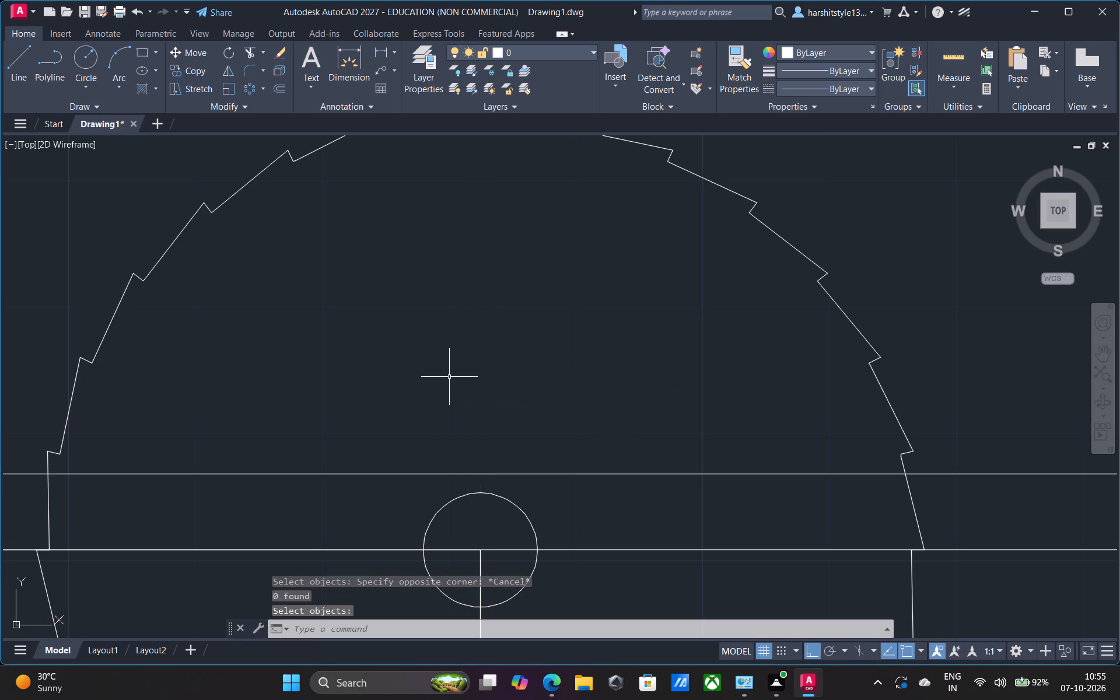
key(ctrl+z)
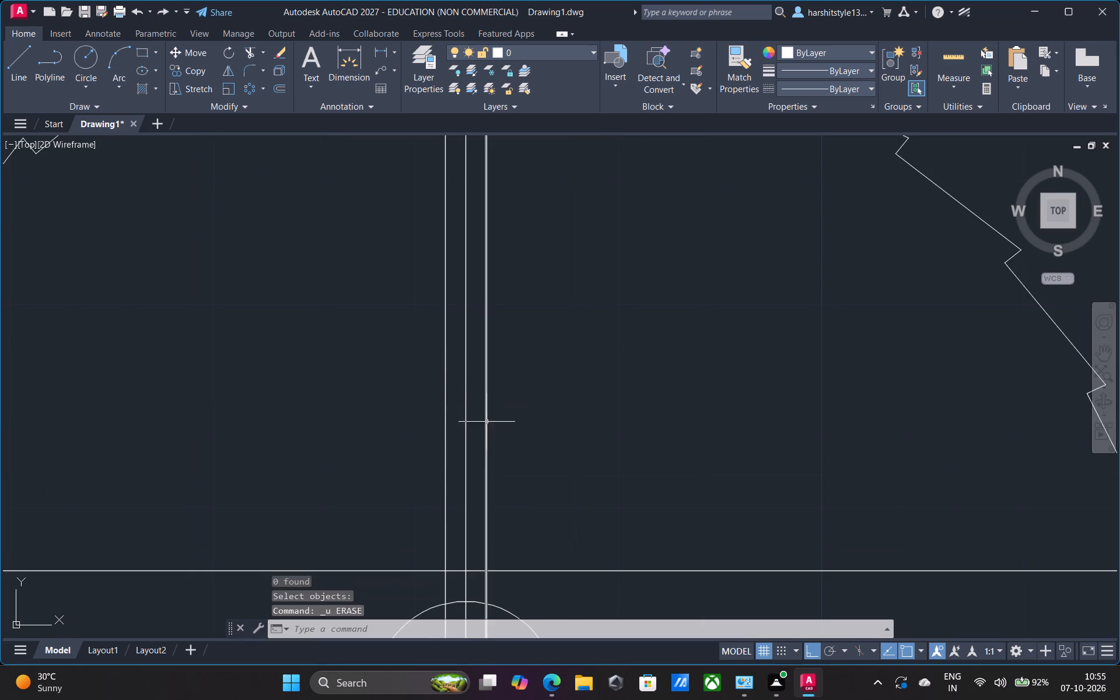
Trim the vertical lines above the upper horizontal line, and both horizontal lines outside the keyway and the central hole.
scroll(488, 426, down, 1)
middle_drag(533, 453, 610, 371)
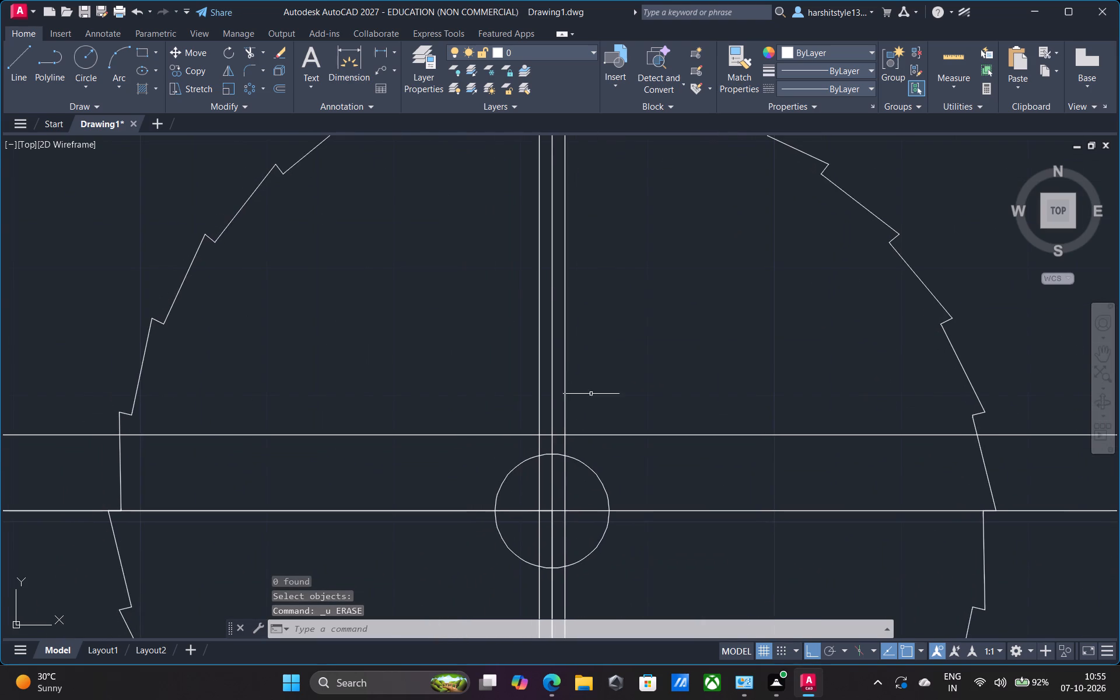
scroll(583, 402, up, 1)
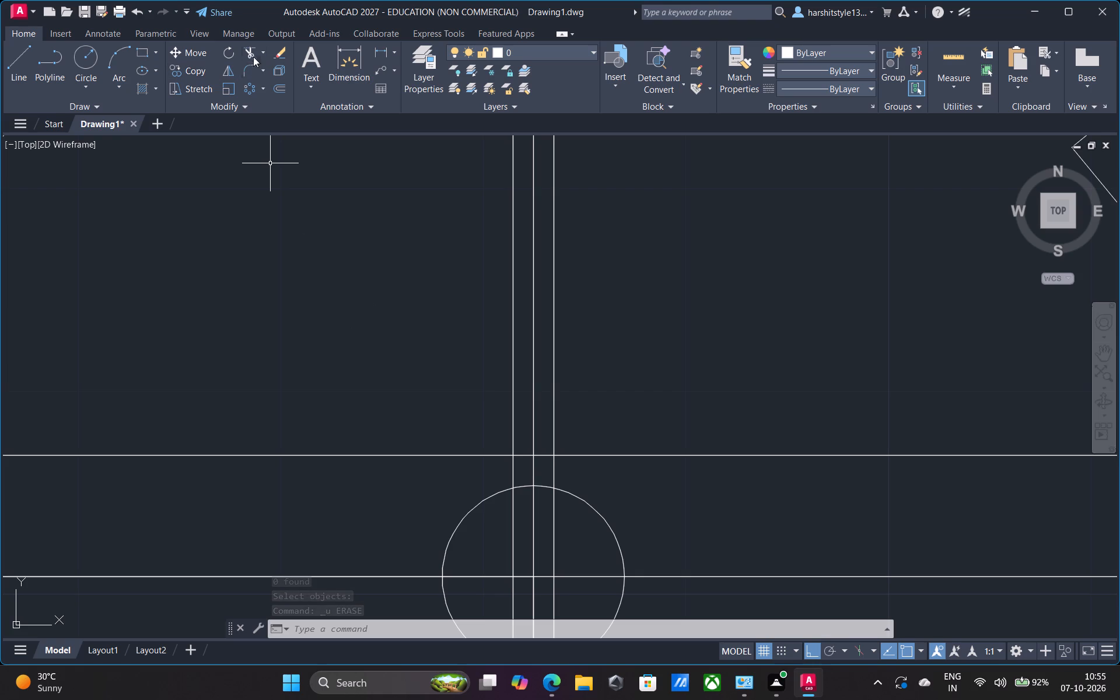
click(249, 52)
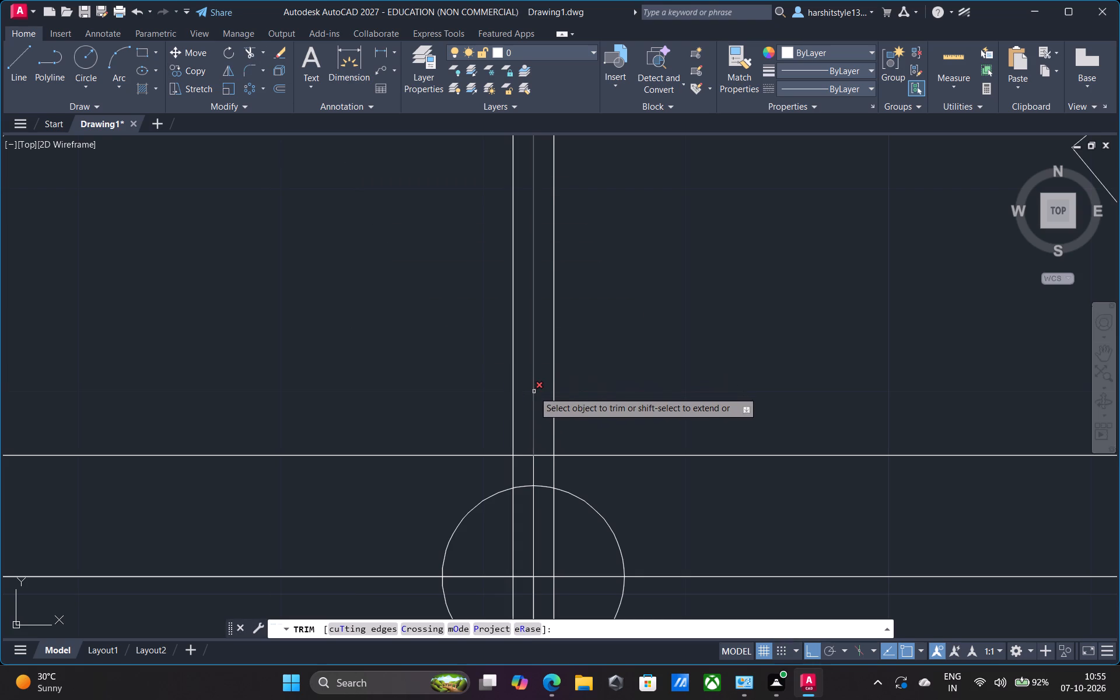
click(534, 391)
drag(492, 390, 577, 400)
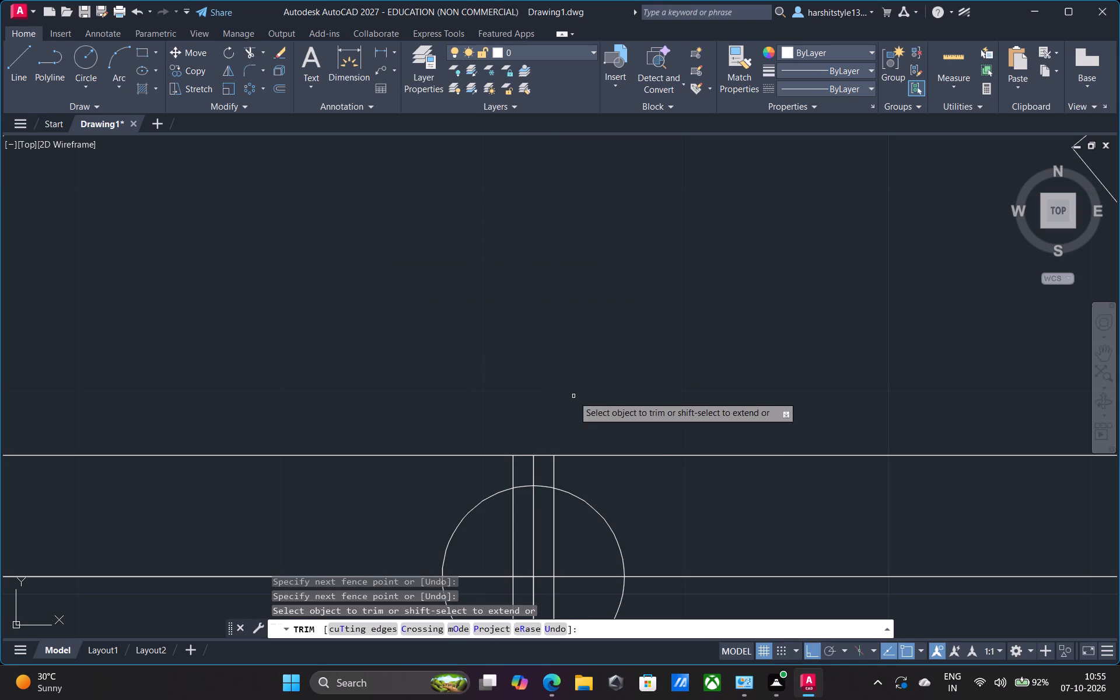
drag(657, 435, 670, 474)
drag(426, 430, 412, 485)
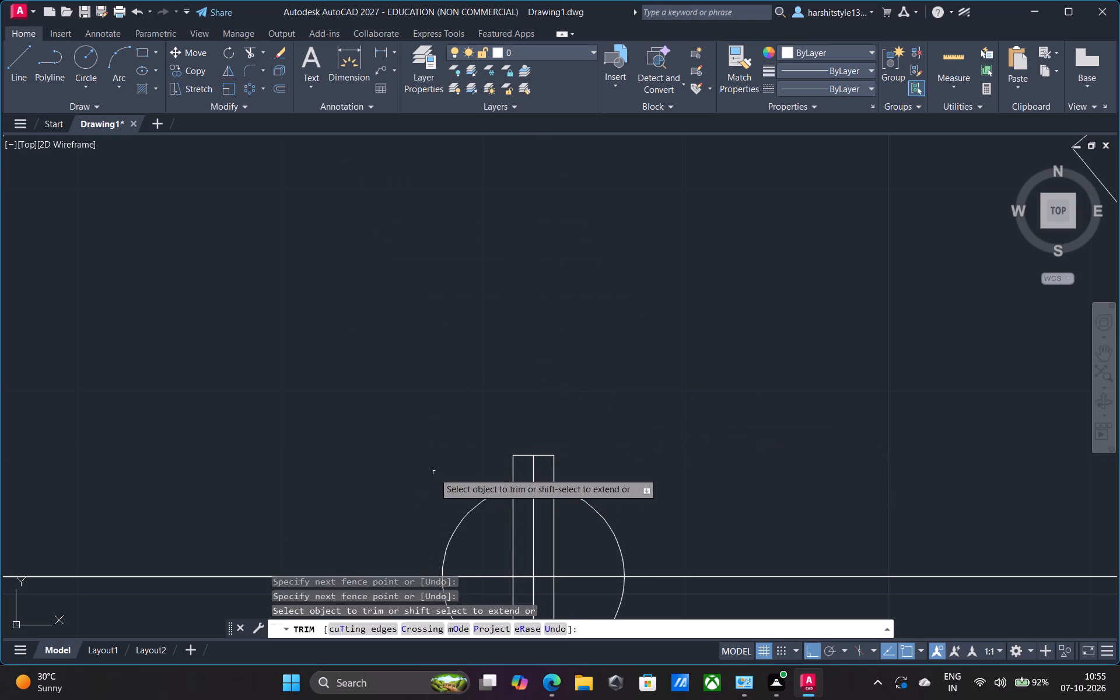
middle_drag(434, 473, 440, 342)
drag(374, 415, 383, 473)
drag(744, 425, 766, 528)
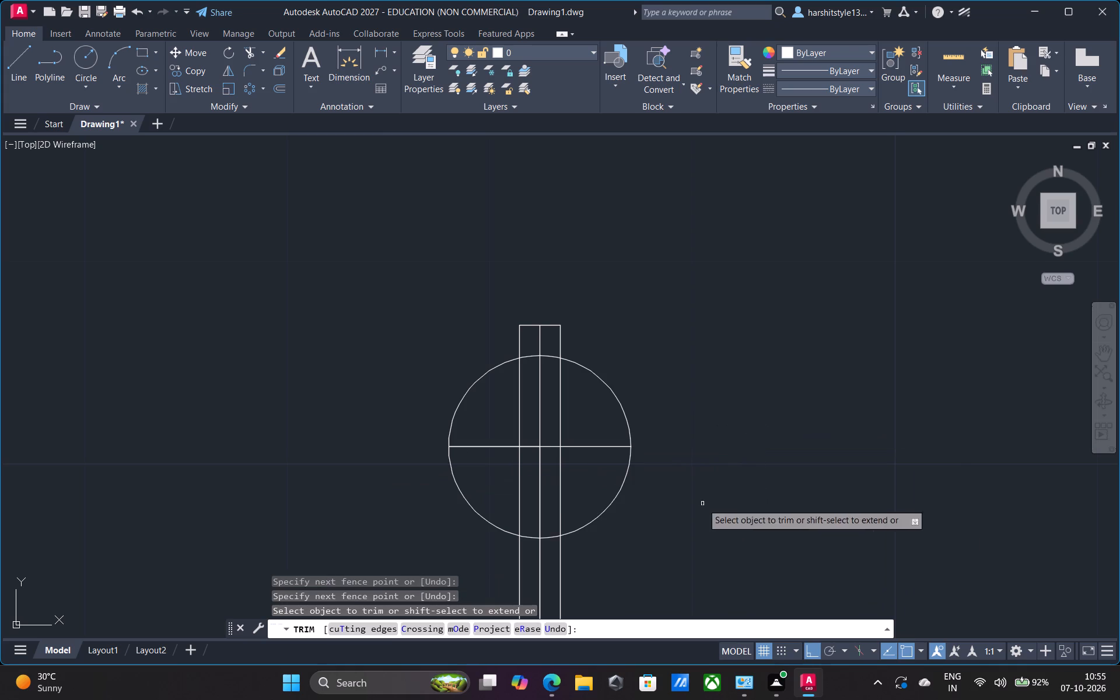
Trim the lines inside the hole and keyway, the arc across the keyway opening, and the verticals below the hole.
drag(508, 407, 538, 422)
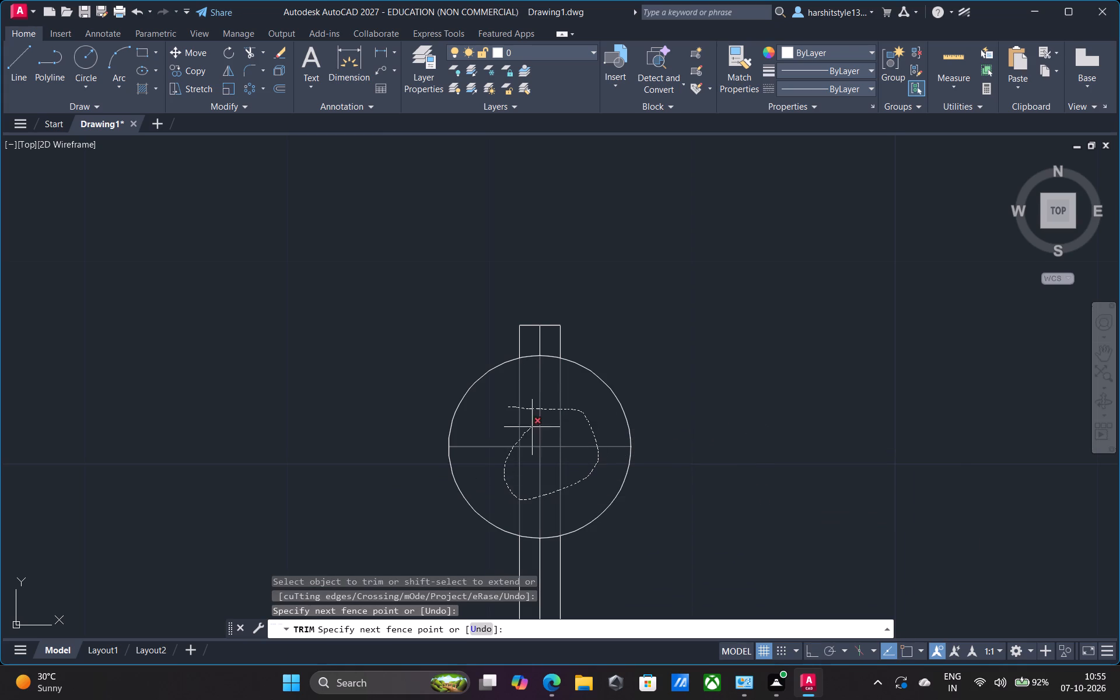
drag(538, 422, 545, 418)
drag(531, 344, 548, 352)
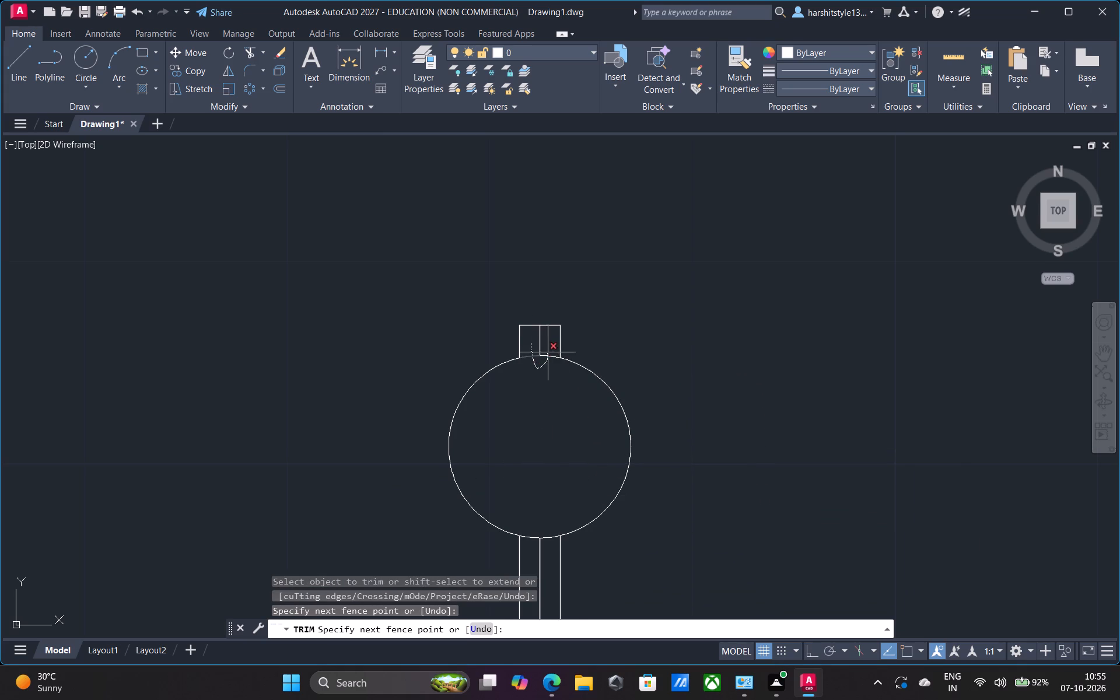
drag(548, 352, 536, 344)
scroll(533, 466, down, 1)
drag(494, 545, 628, 562)
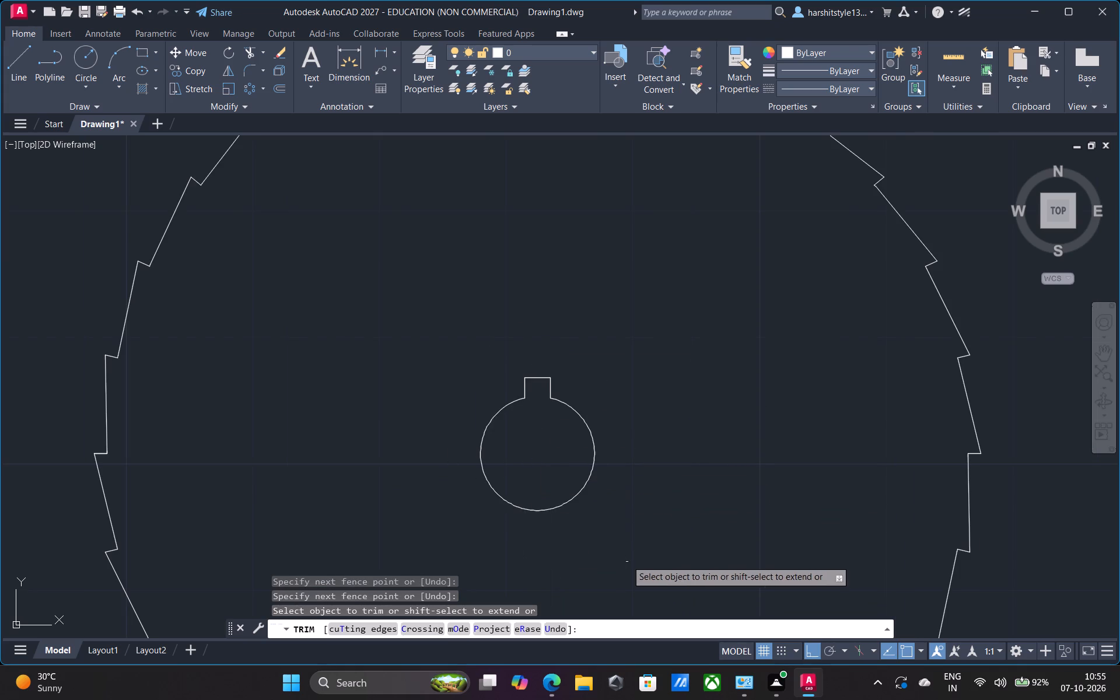
scroll(622, 556, down, 2)
middle_drag(636, 550, 605, 432)
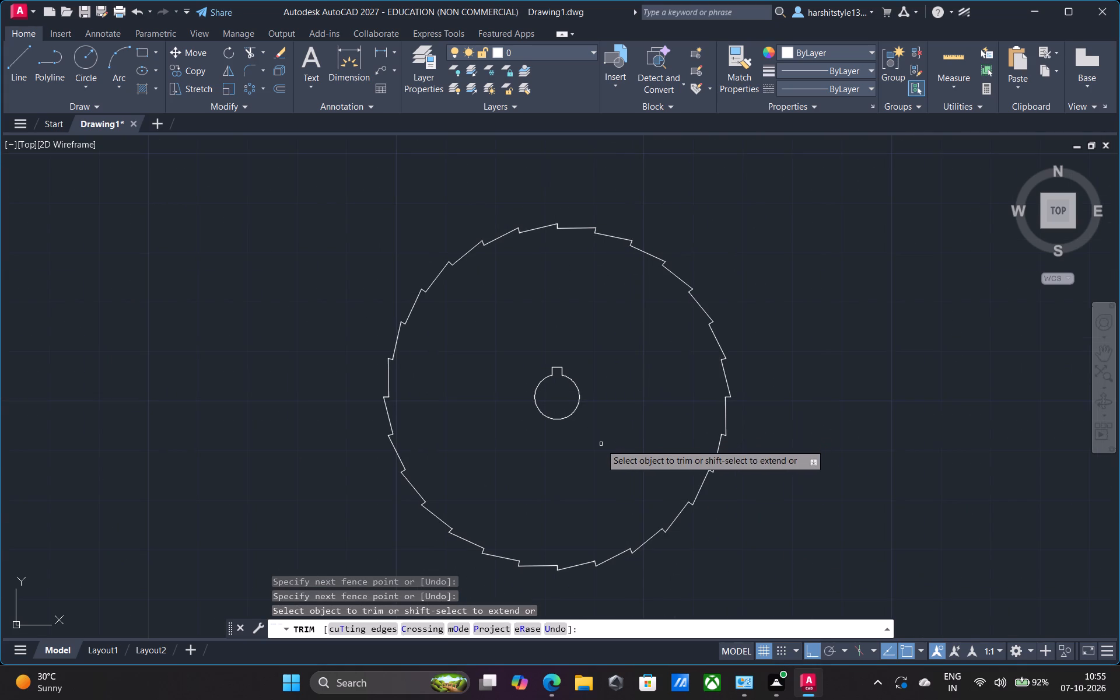
key(space)
Draw a circle of diameter 20 concentric with the central hole.
click(82, 61)
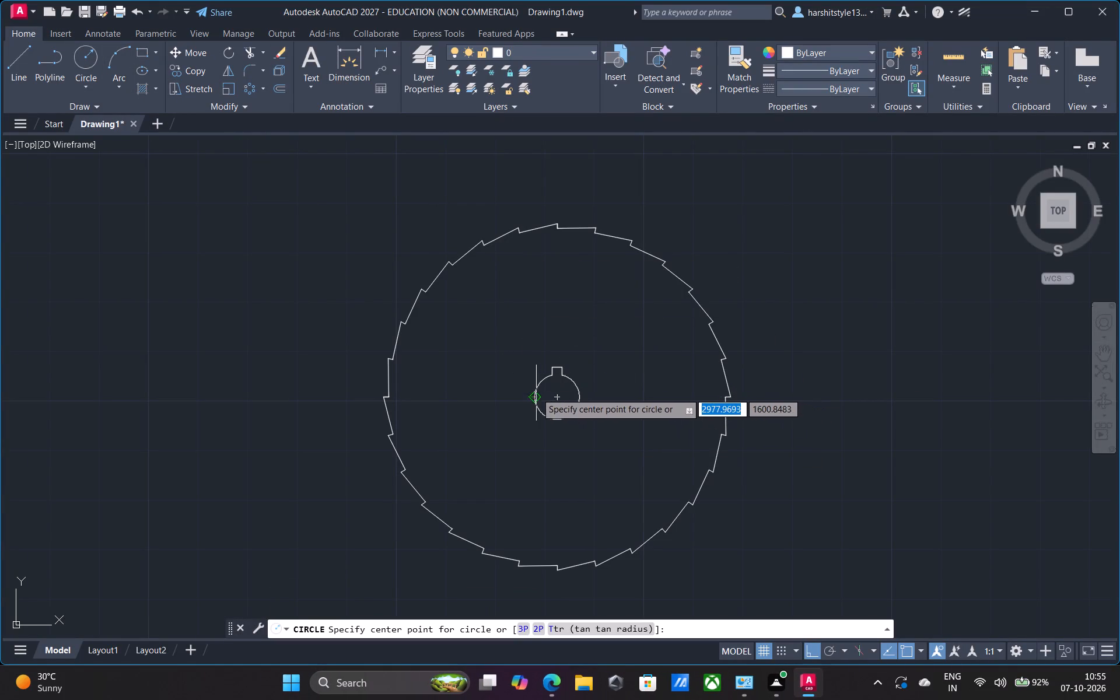
click(559, 398)
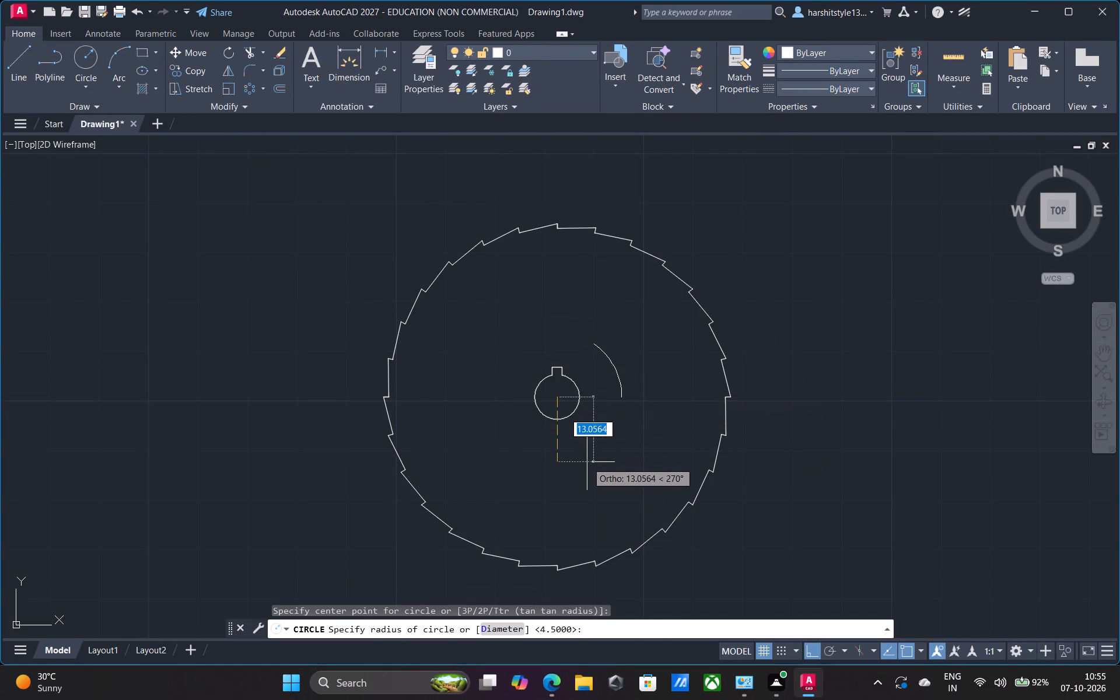
key(d)
key(Return)
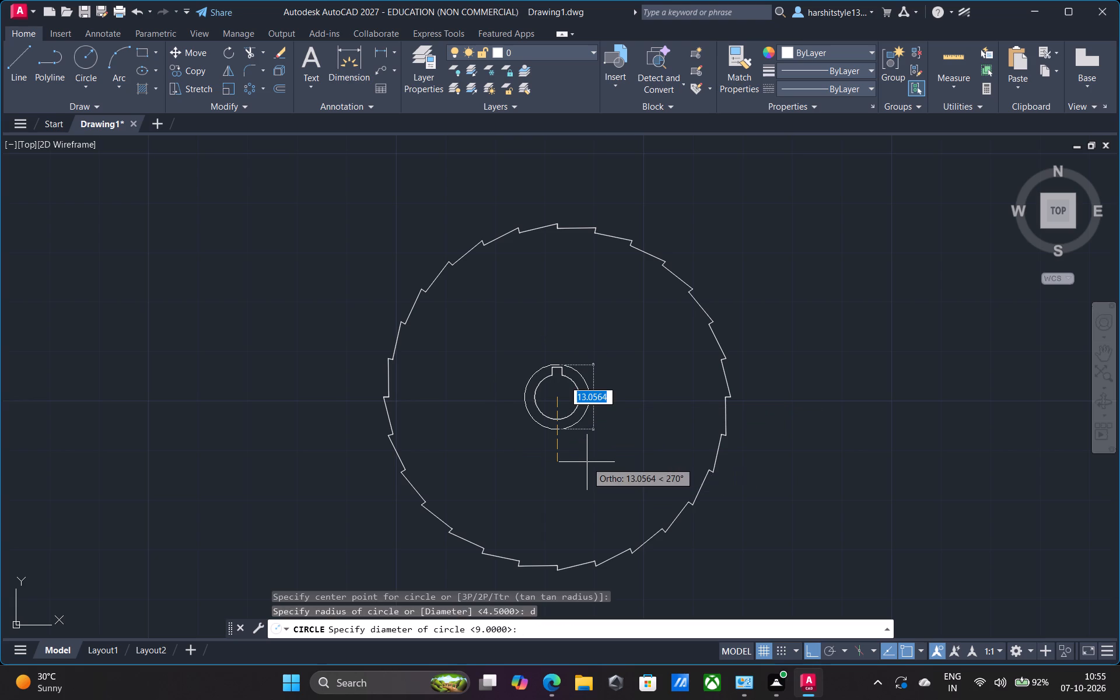
text(20)
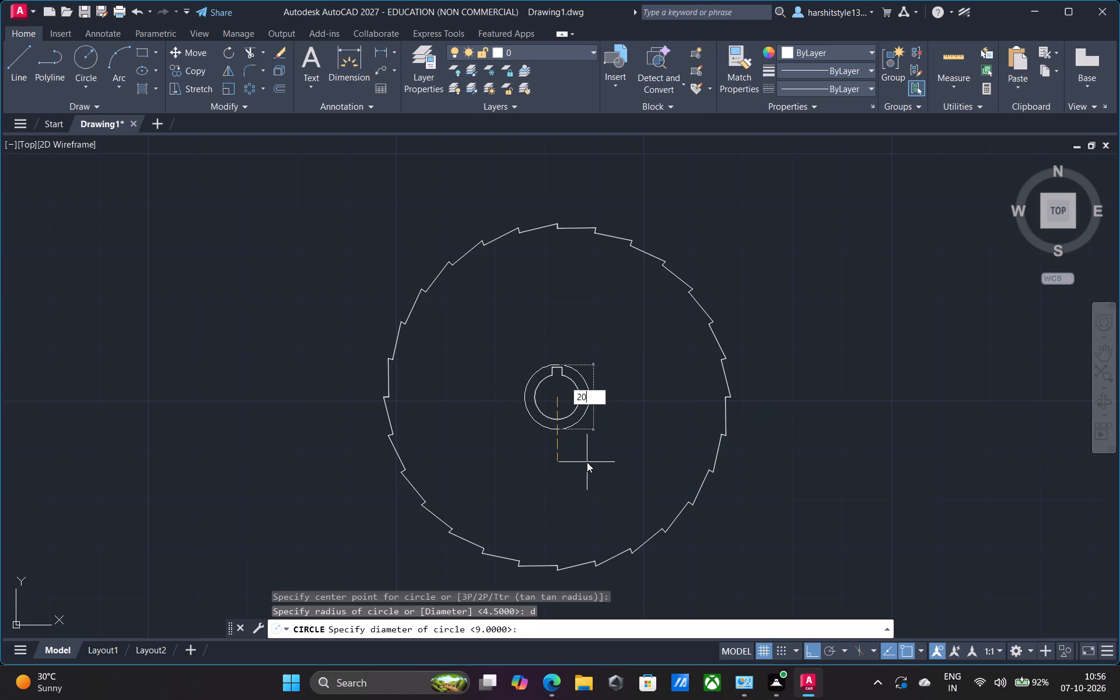
key(Return)
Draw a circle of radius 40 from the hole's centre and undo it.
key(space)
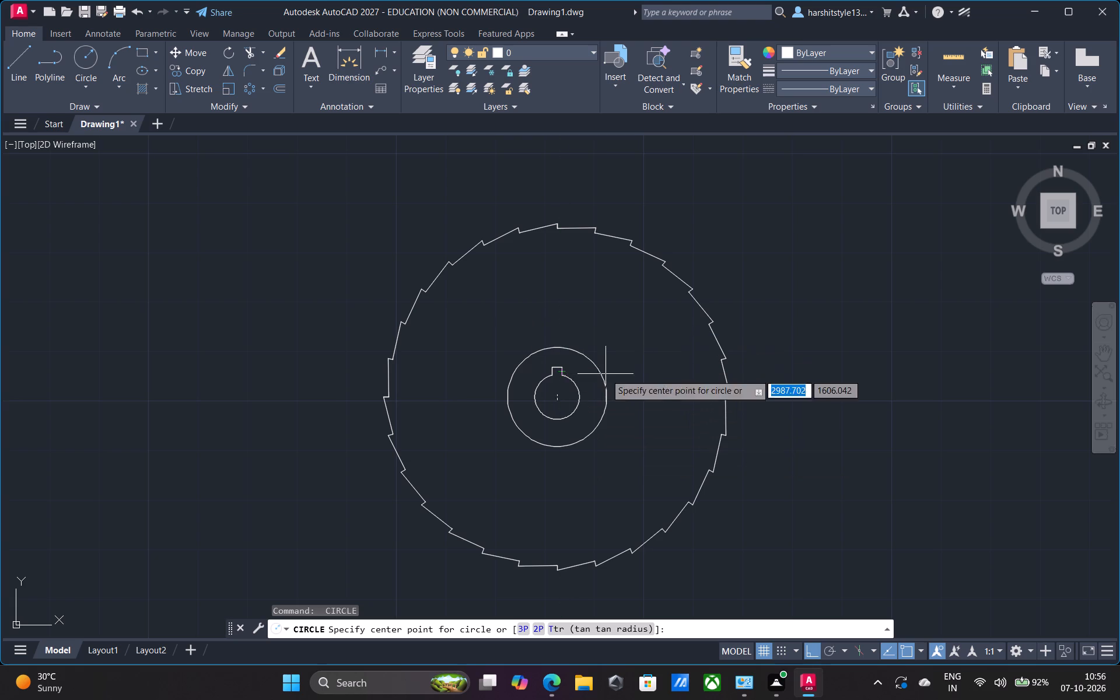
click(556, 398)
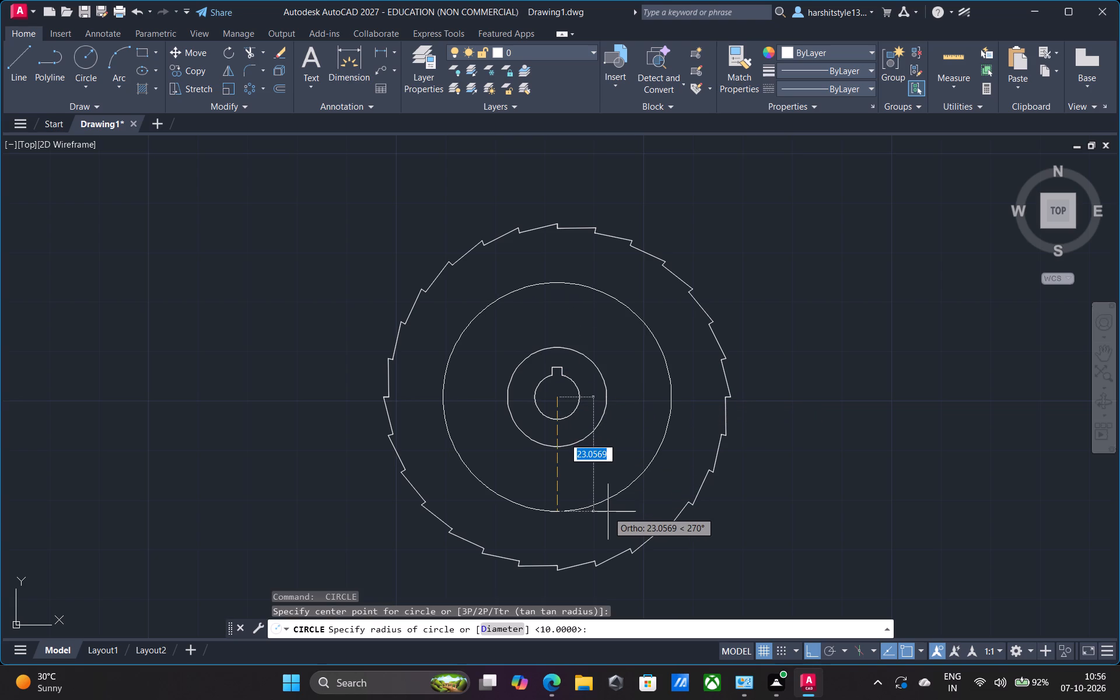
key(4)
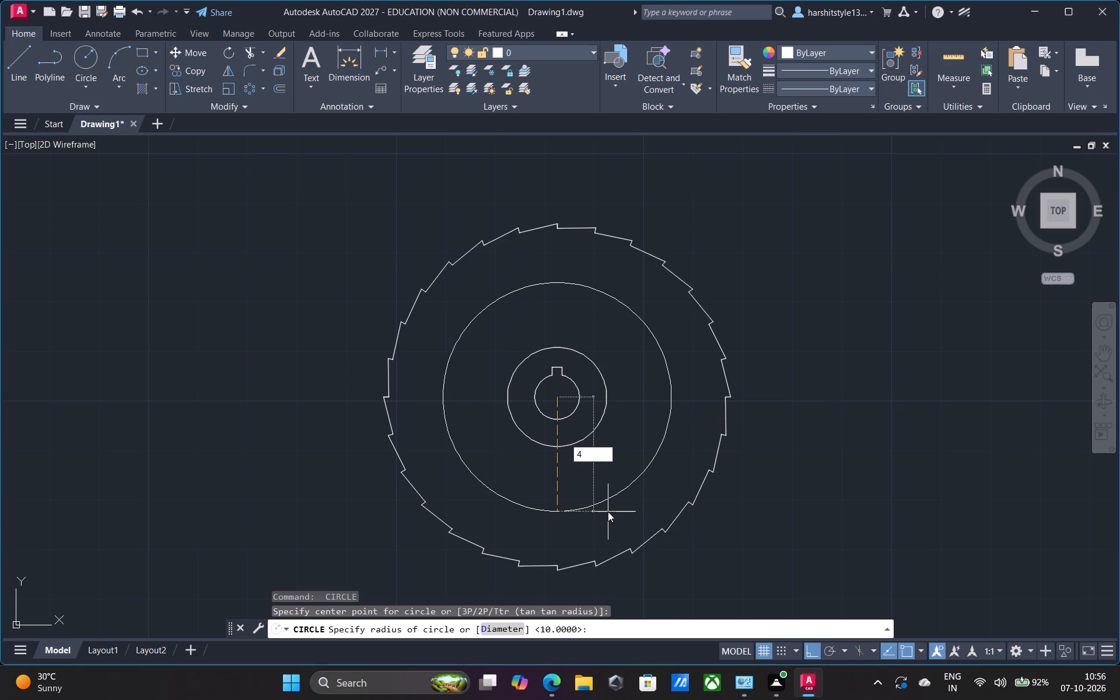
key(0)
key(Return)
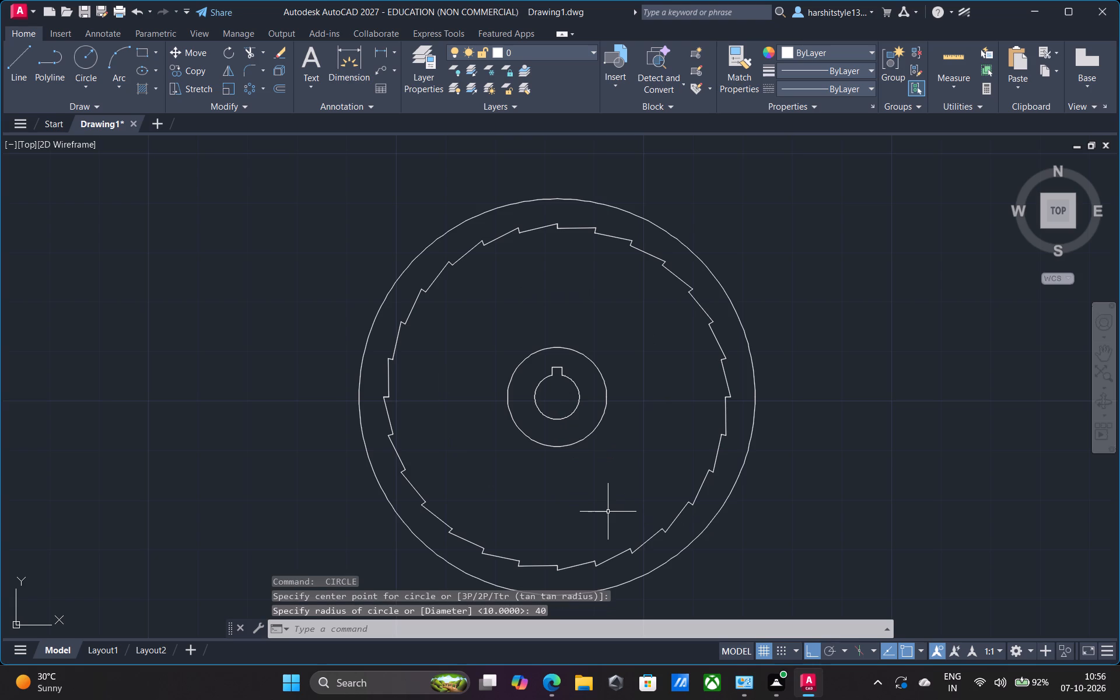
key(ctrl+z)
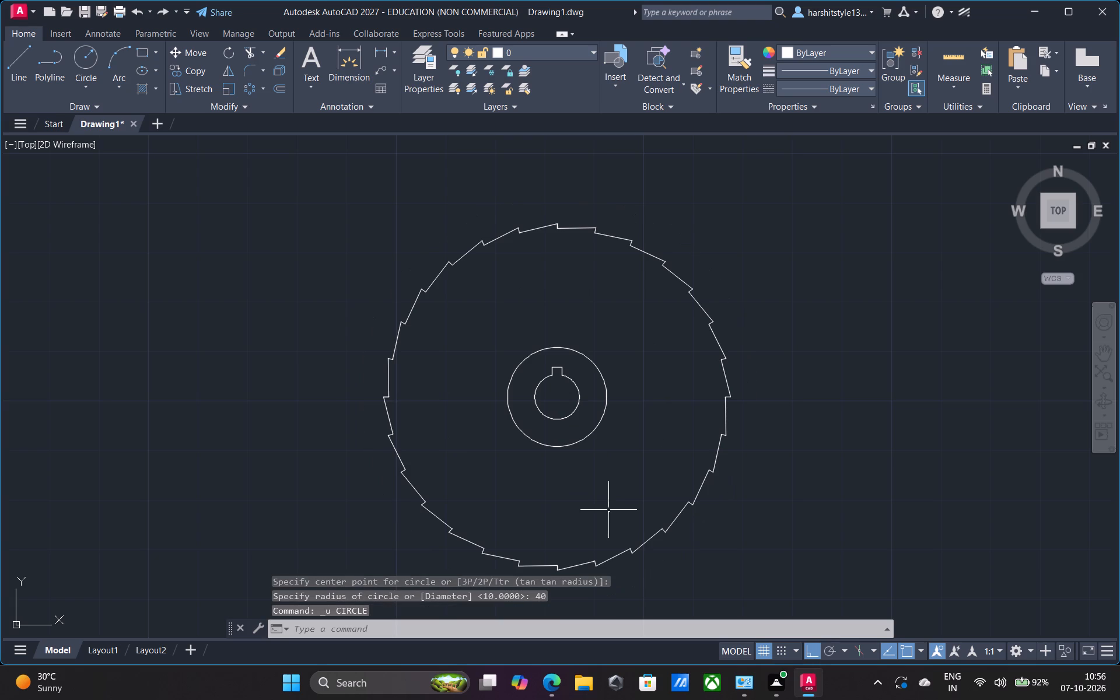
Draw a circle of diameter 40 concentric with the central hole.
click(80, 50)
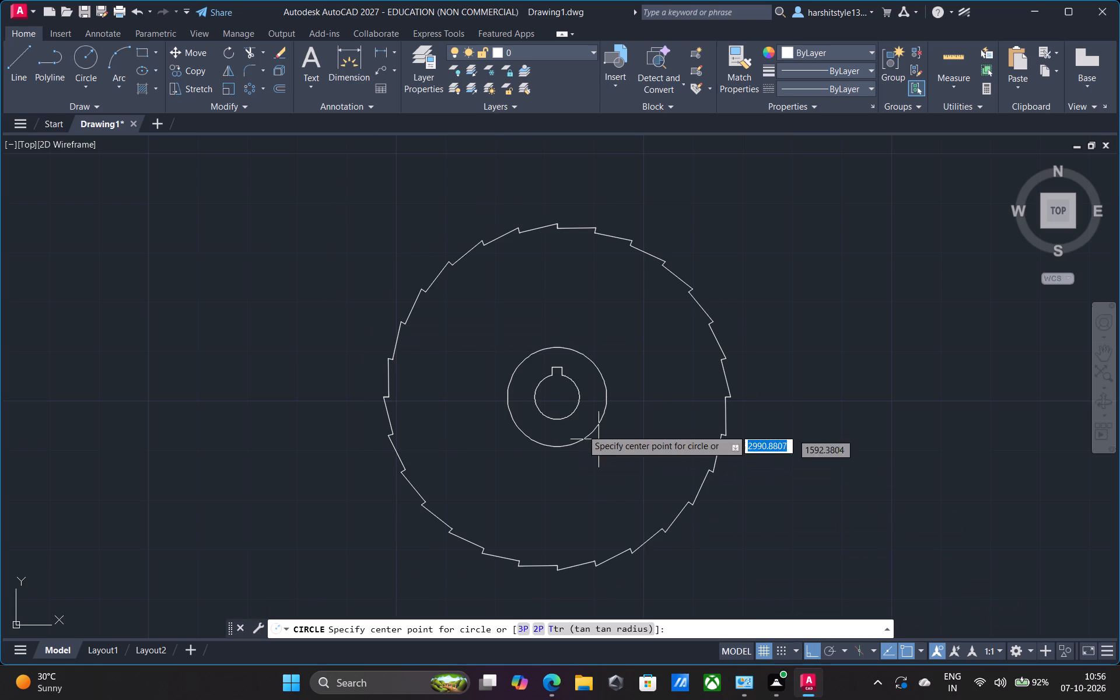
click(558, 397)
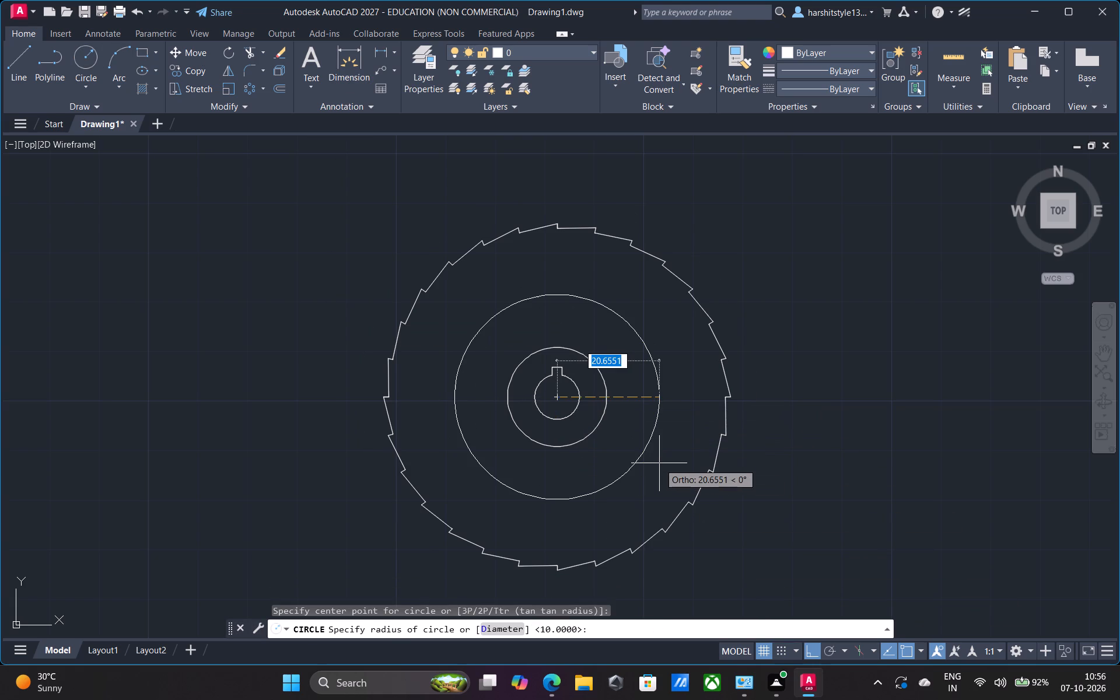
key(d)
key(Return)
text(40)
key(Return)
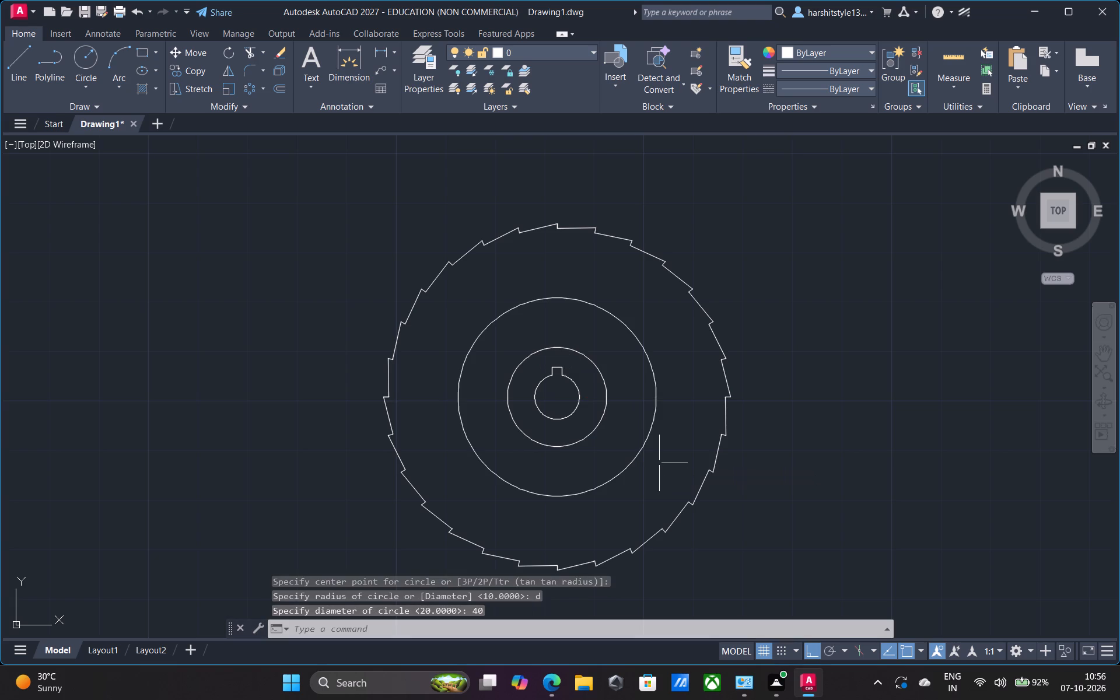
Draw a vertical line from the hole's centre upward, ending between the diameter 40 circle and the teeth.
click(13, 54)
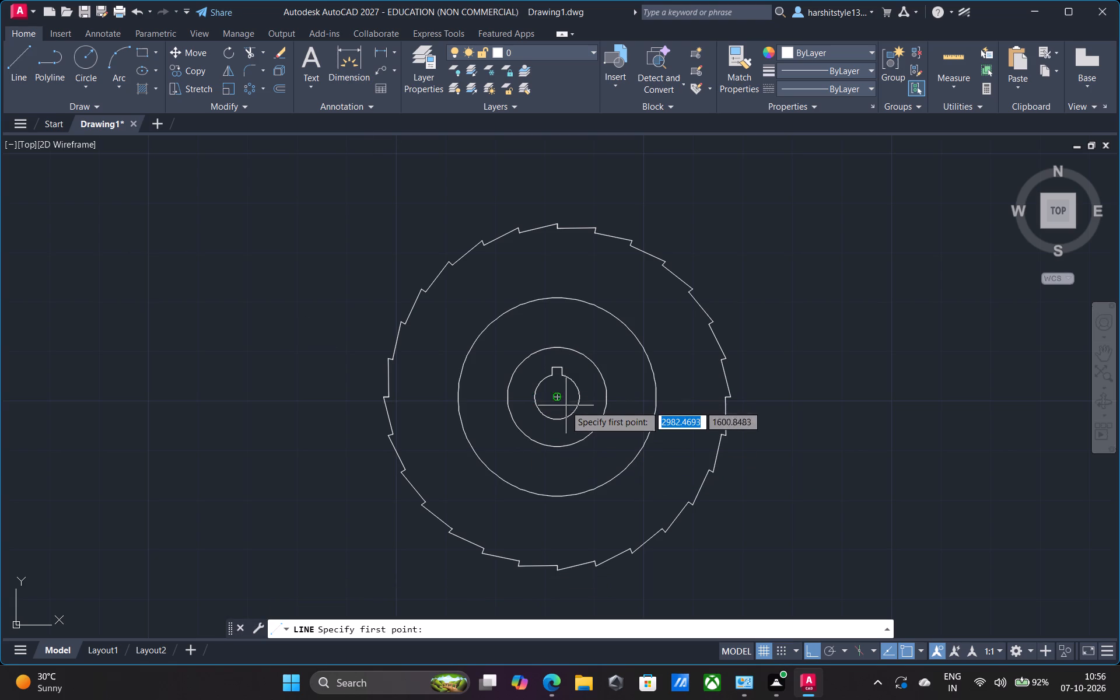
click(556, 394)
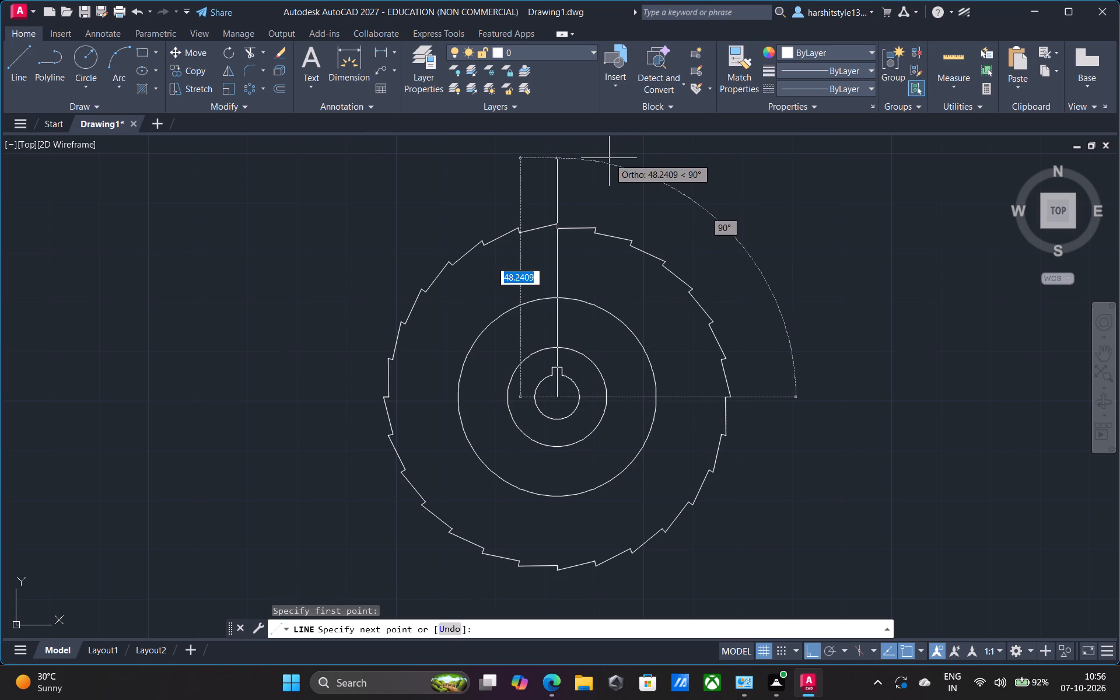
click(563, 261)
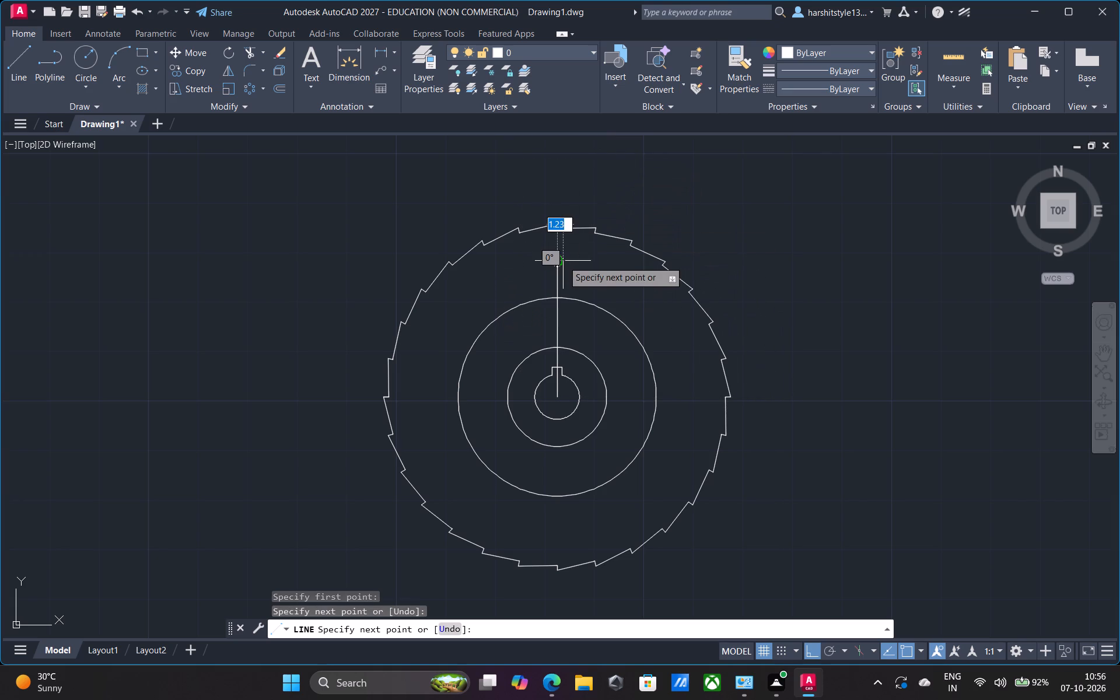
key(Return)
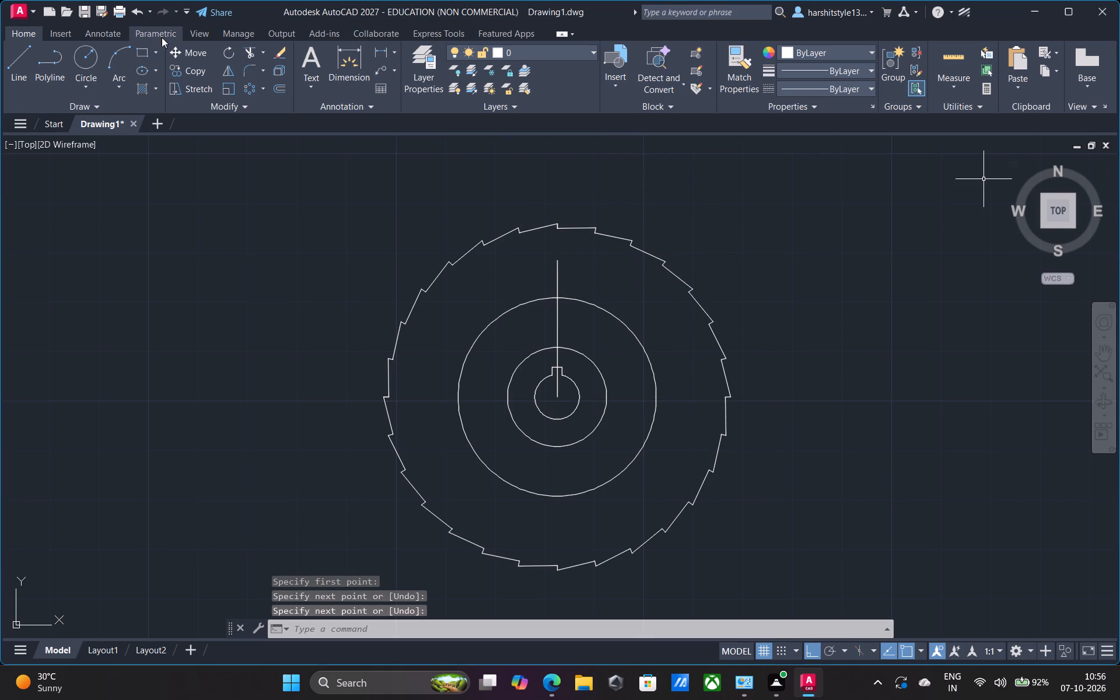
Draw a circle of diameter 8 centred where the vertical line crosses the top of the diameter 40 circle.
click(92, 54)
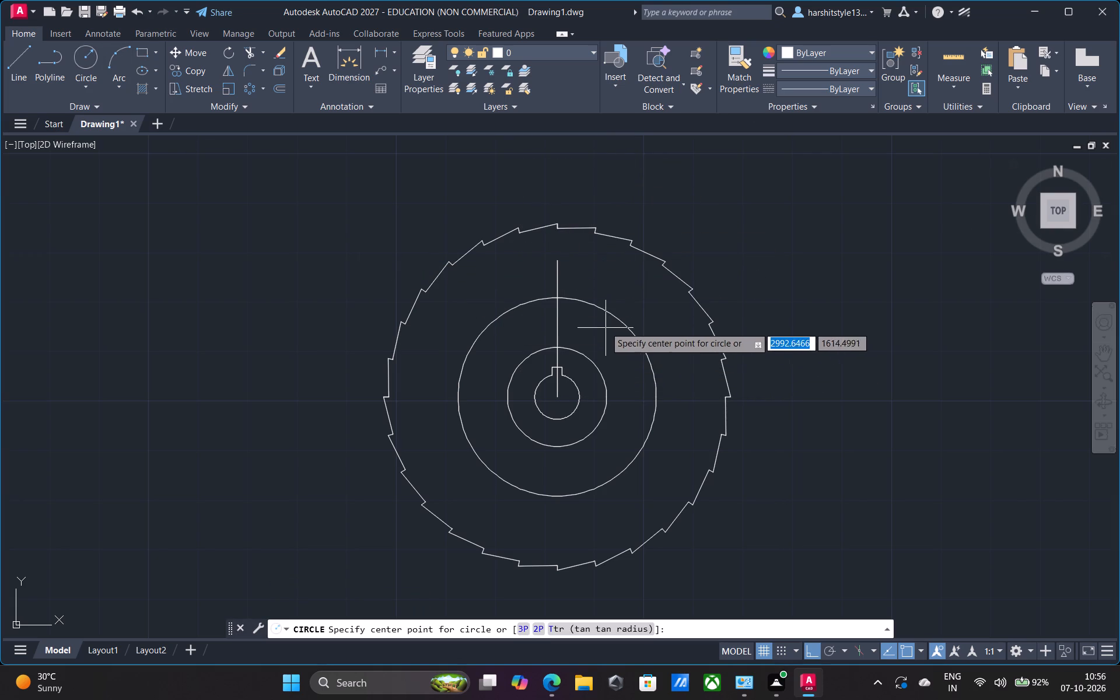
click(555, 299)
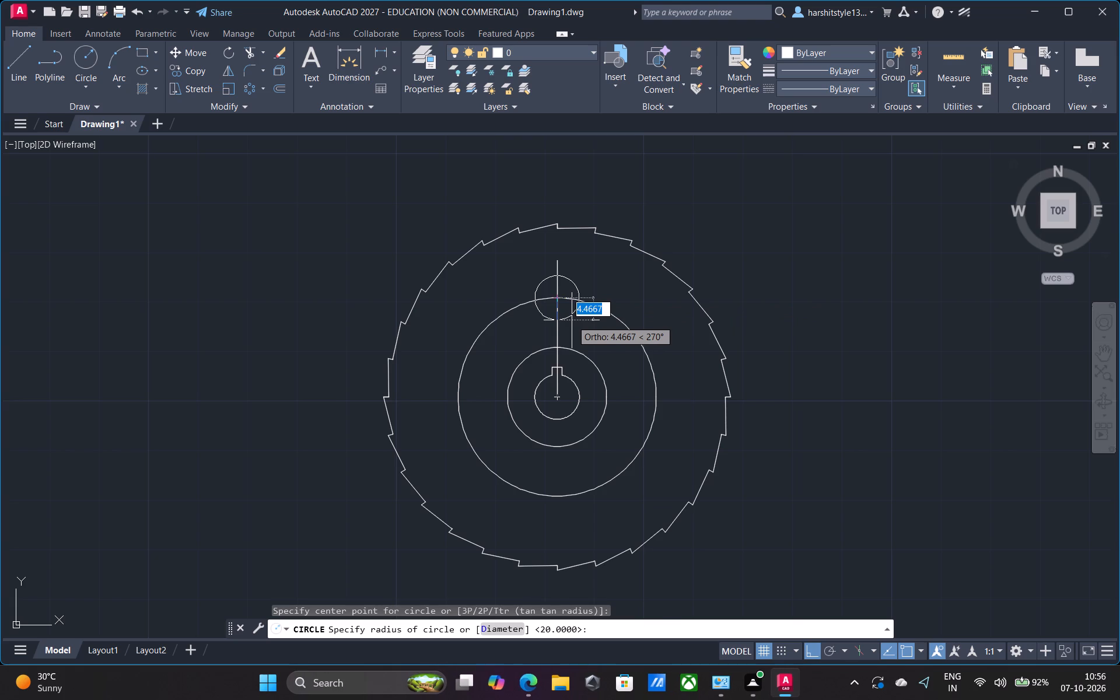
key(d)
key(Return)
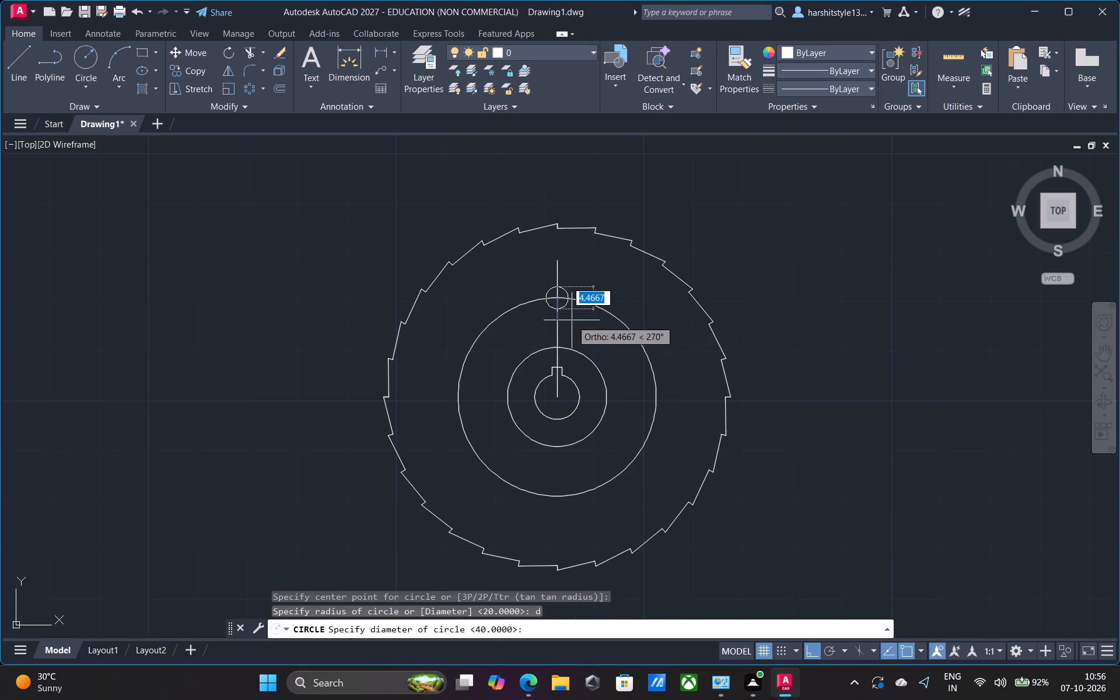
key(8)
key(Return)
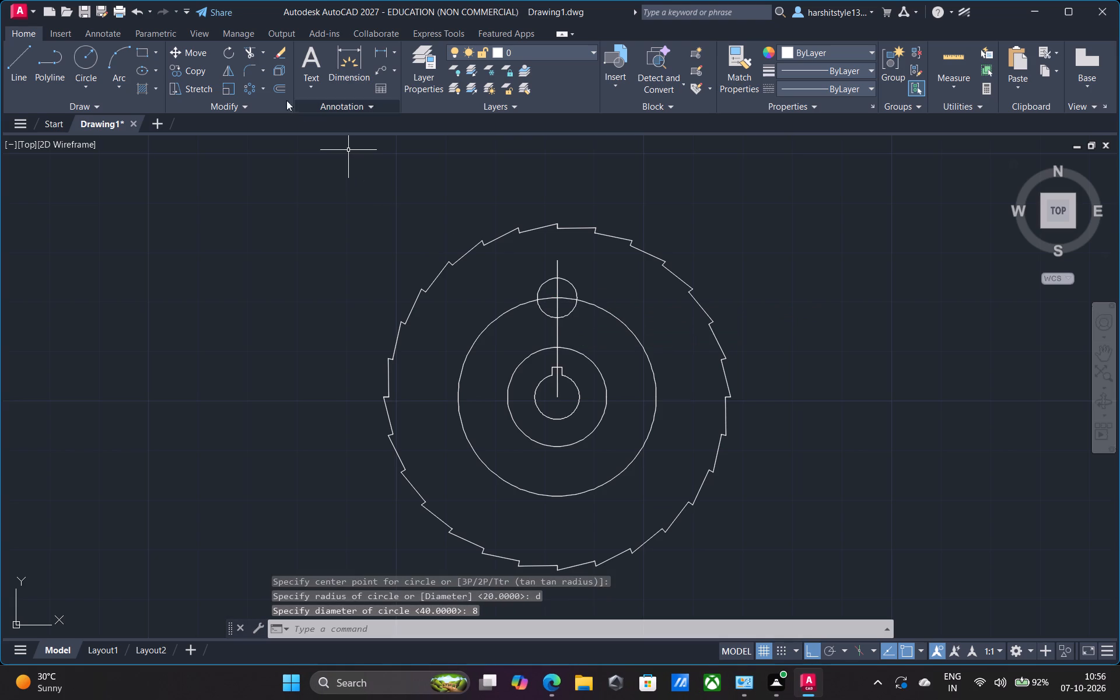
Trim away the whole diameter 40 circle, including its arc inside the diameter 8 circle, and the vertical line segment within that small circle.
click(251, 46)
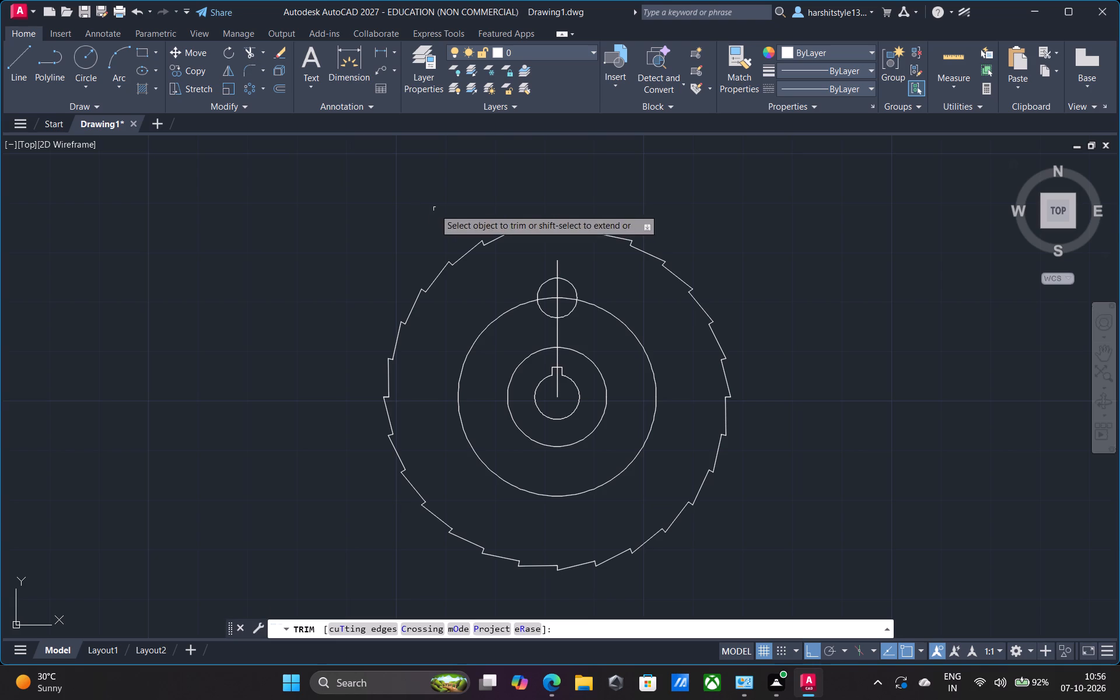
scroll(540, 288, up, 1)
drag(486, 287, 499, 349)
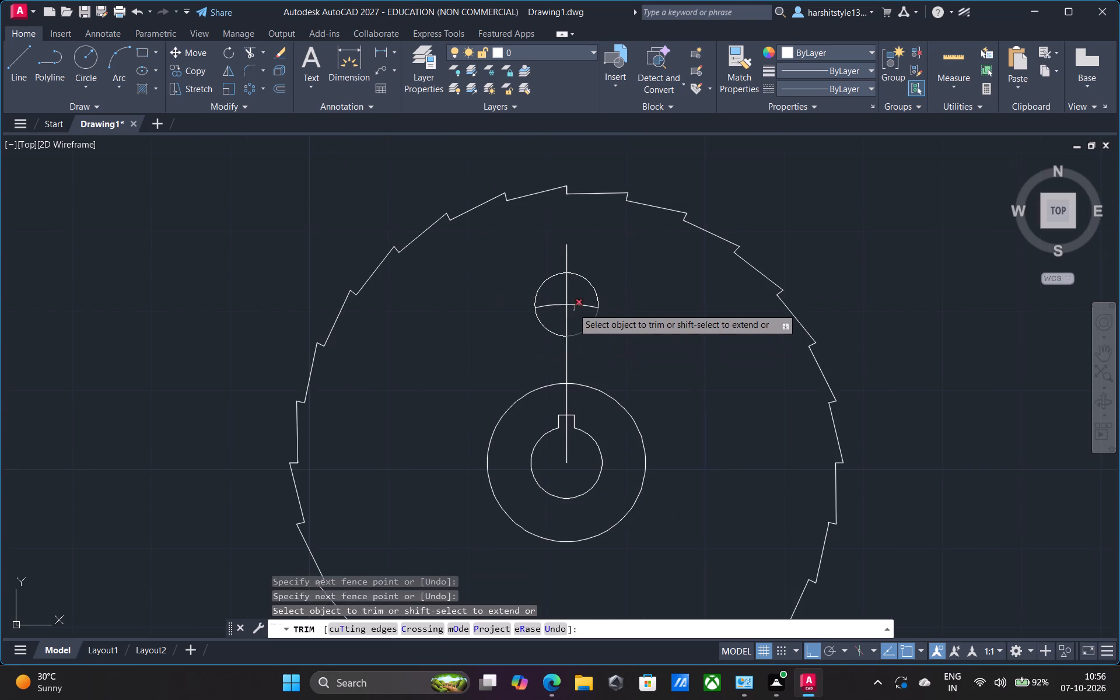
drag(576, 295, 568, 314)
double_click(559, 309)
click(559, 297)
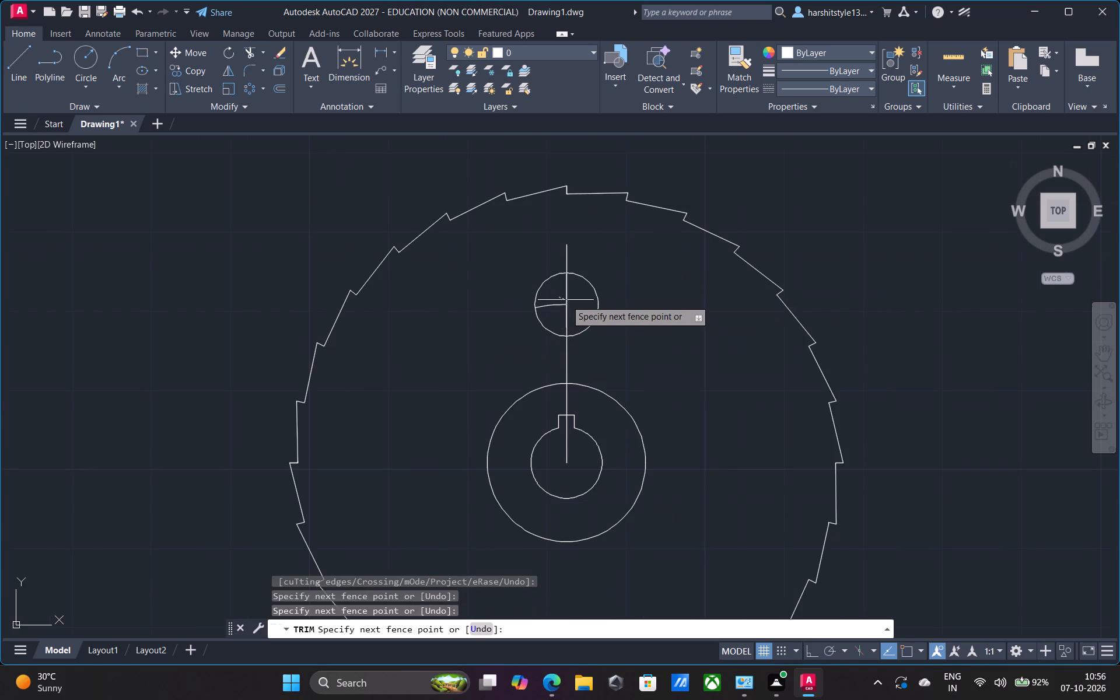
click(568, 316)
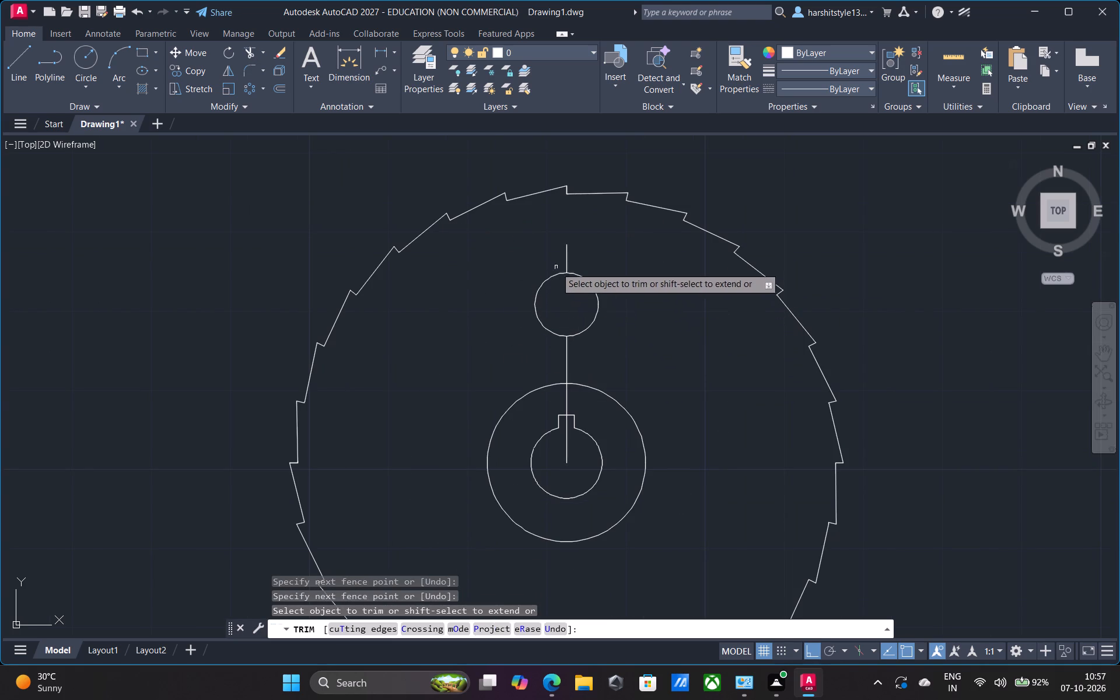
Trim away the remaining vertical line segments above the diameter 8 circle and from there down to the central hole's centre.
drag(549, 258, 600, 256)
drag(610, 350, 566, 353)
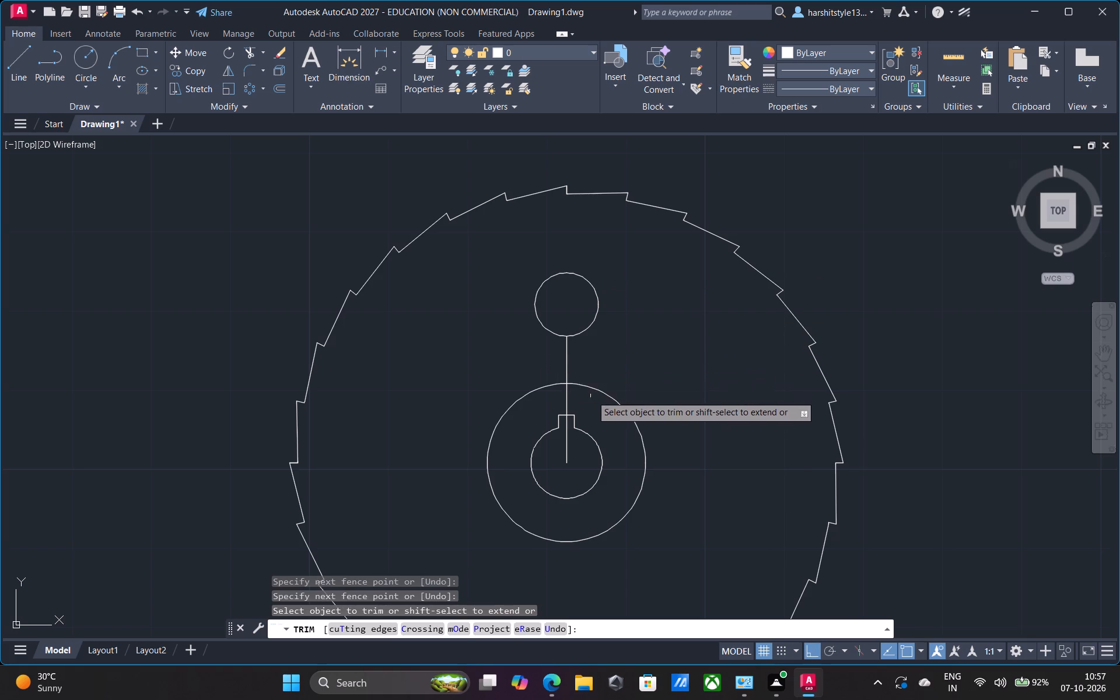
drag(529, 359, 611, 359)
drag(581, 402, 563, 400)
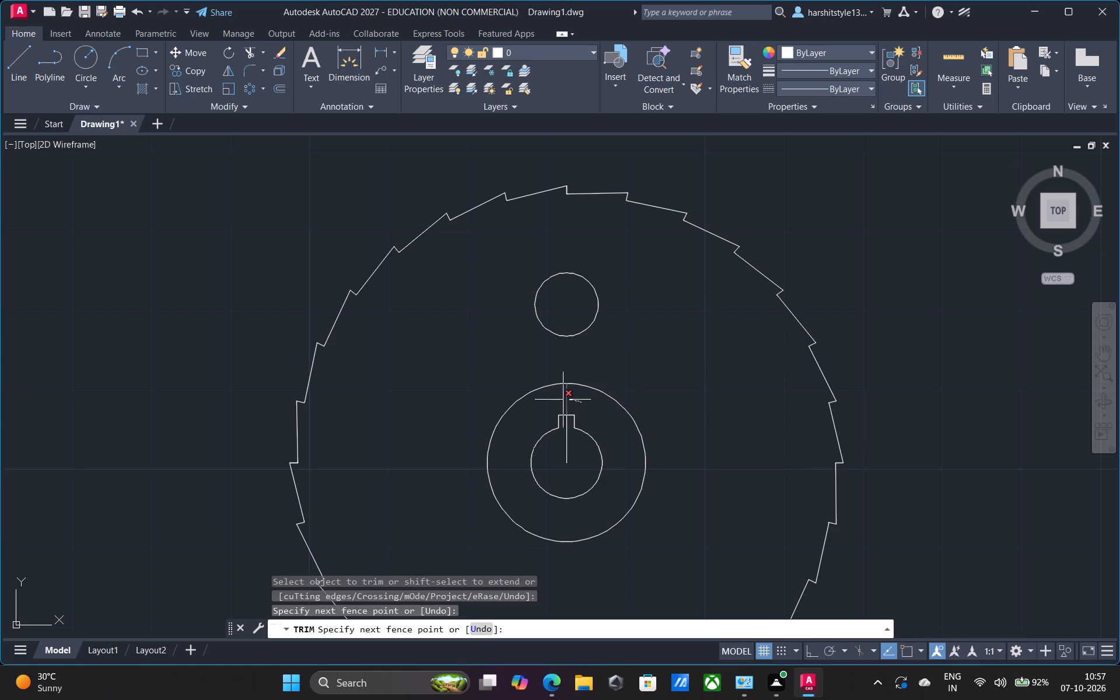
drag(563, 400, 556, 400)
drag(583, 453, 559, 453)
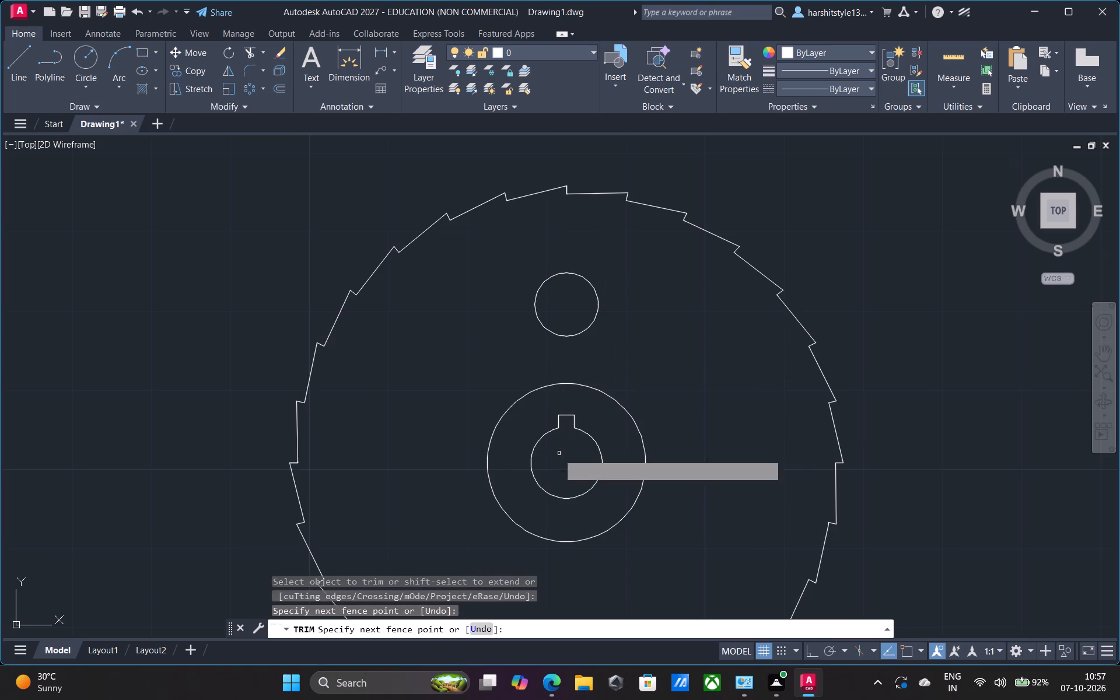
key(Return)
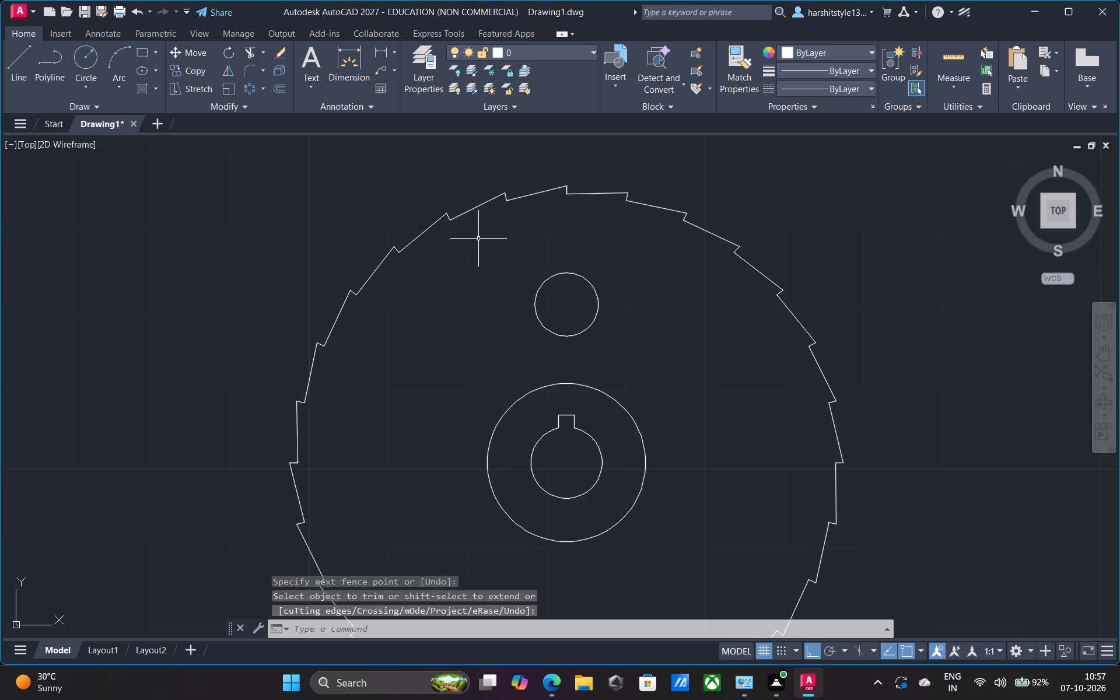
key(Return)
key(Return)
key(Return)
key(Escape)
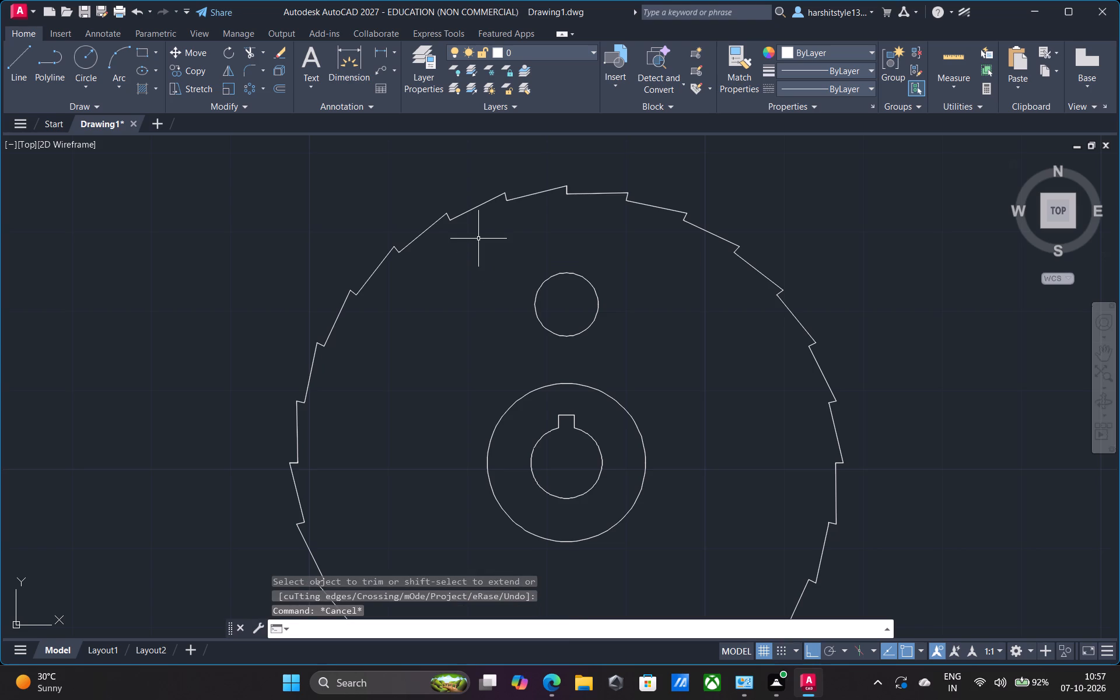
Create a polar array of the diameter 8 circle around the central hole's centre with 6 items over 360 degrees.
click(479, 242)
click(636, 361)
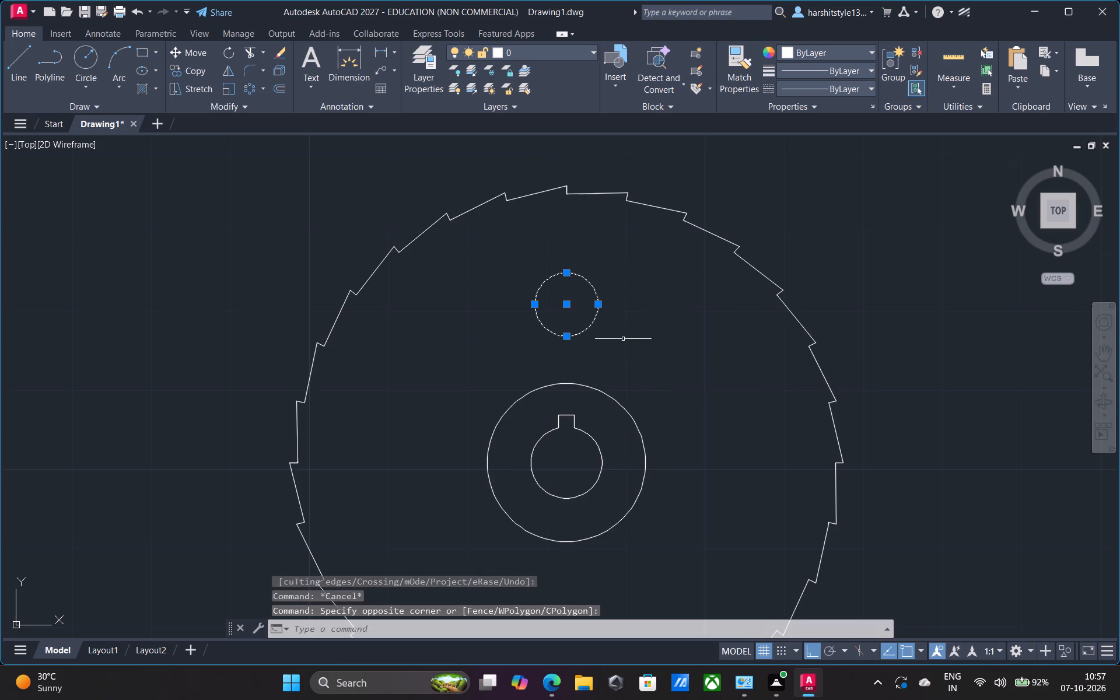
click(248, 87)
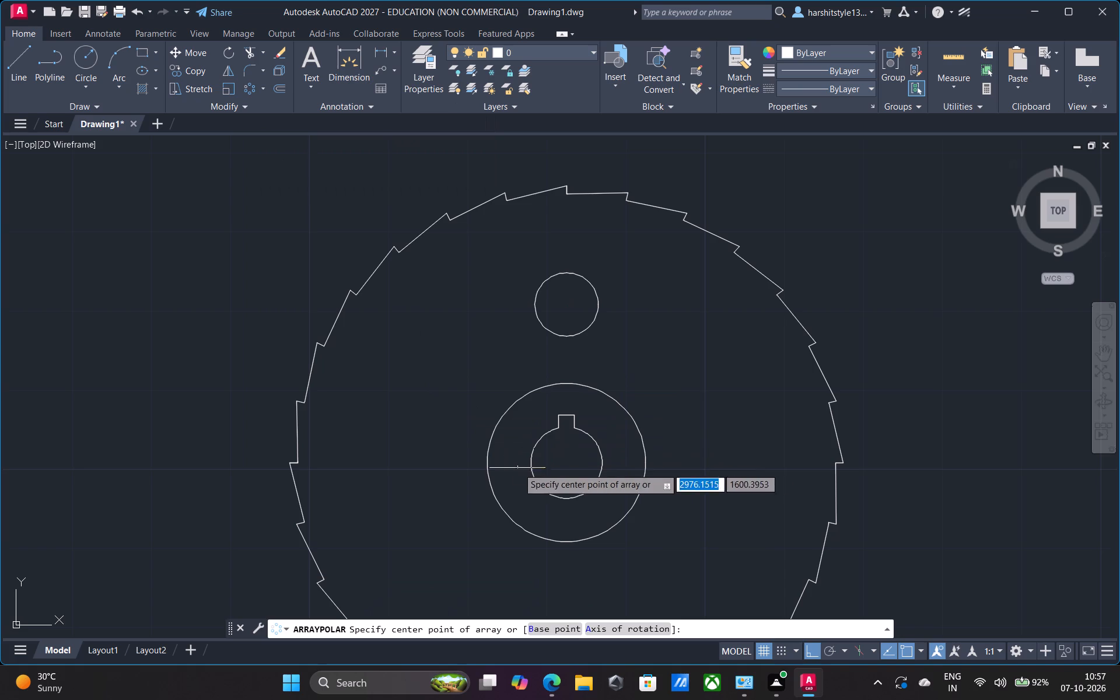
click(567, 465)
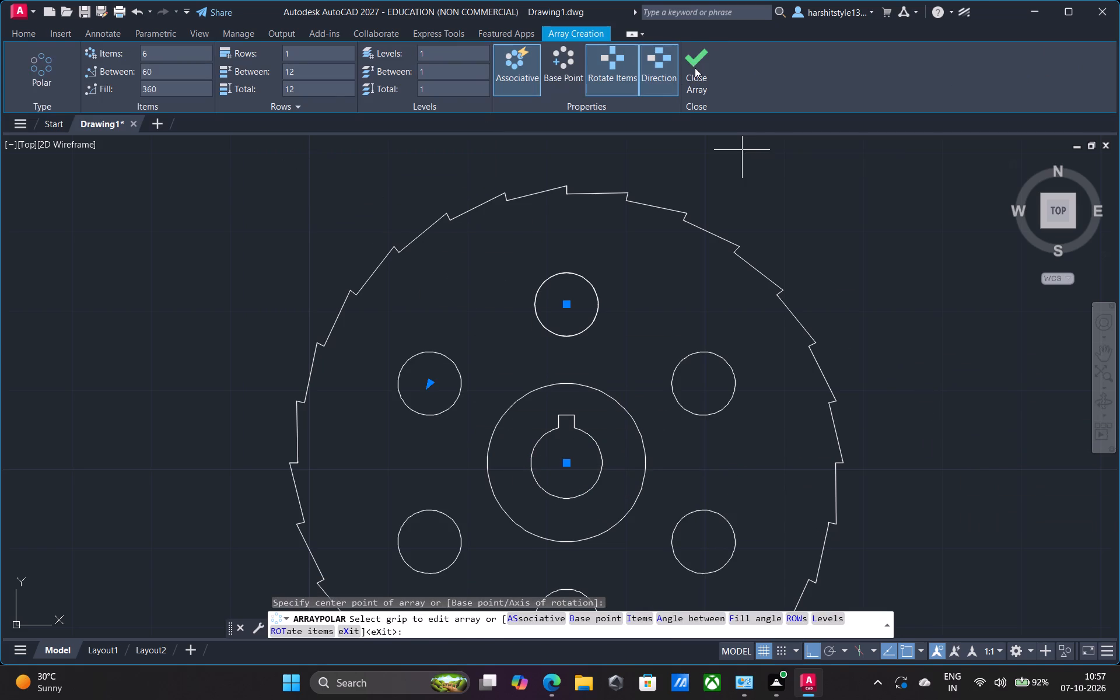
click(699, 64)
scroll(812, 238, down, 2)
middle_drag(868, 351, 786, 454)
middle_drag(860, 481, 794, 414)
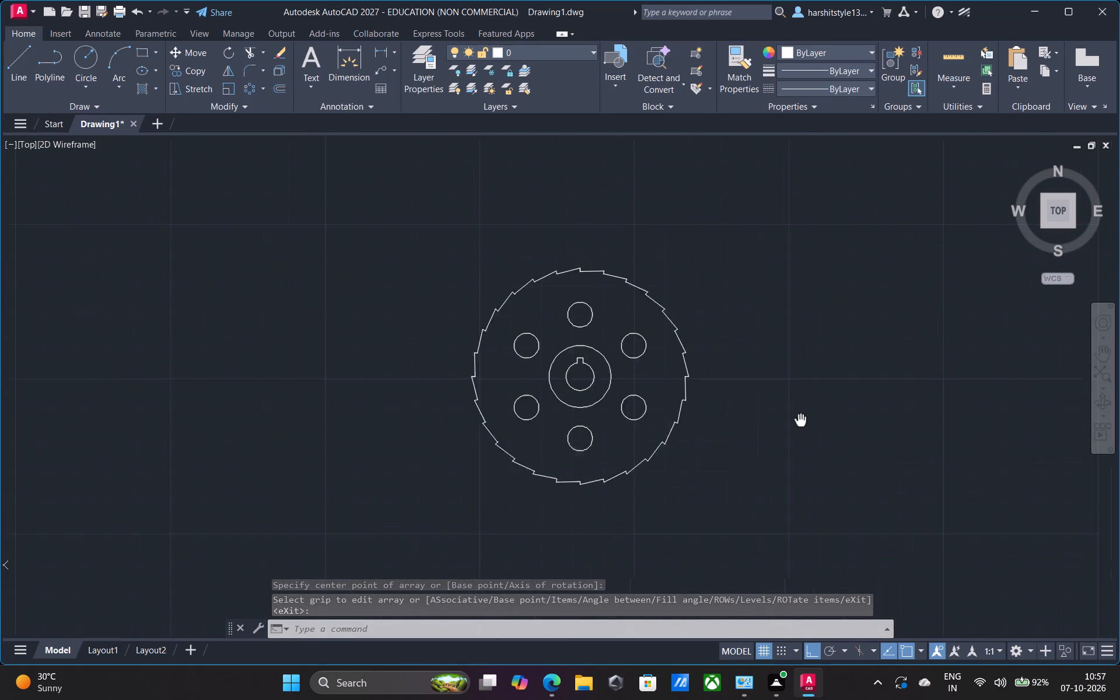
middle_drag(794, 414, 767, 392)
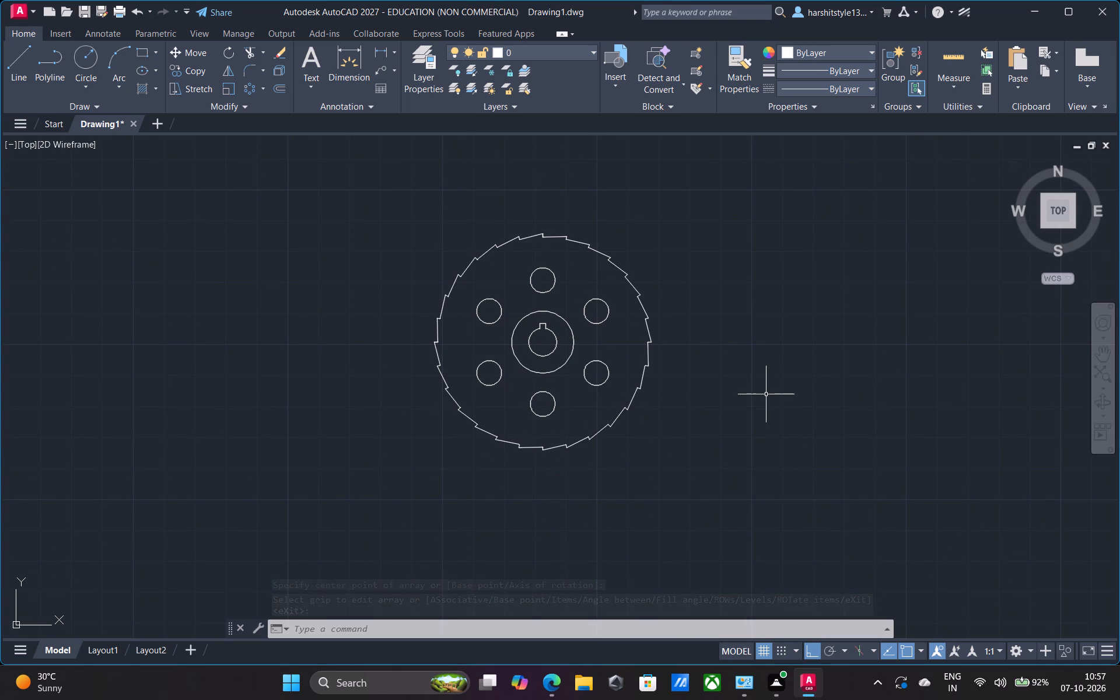
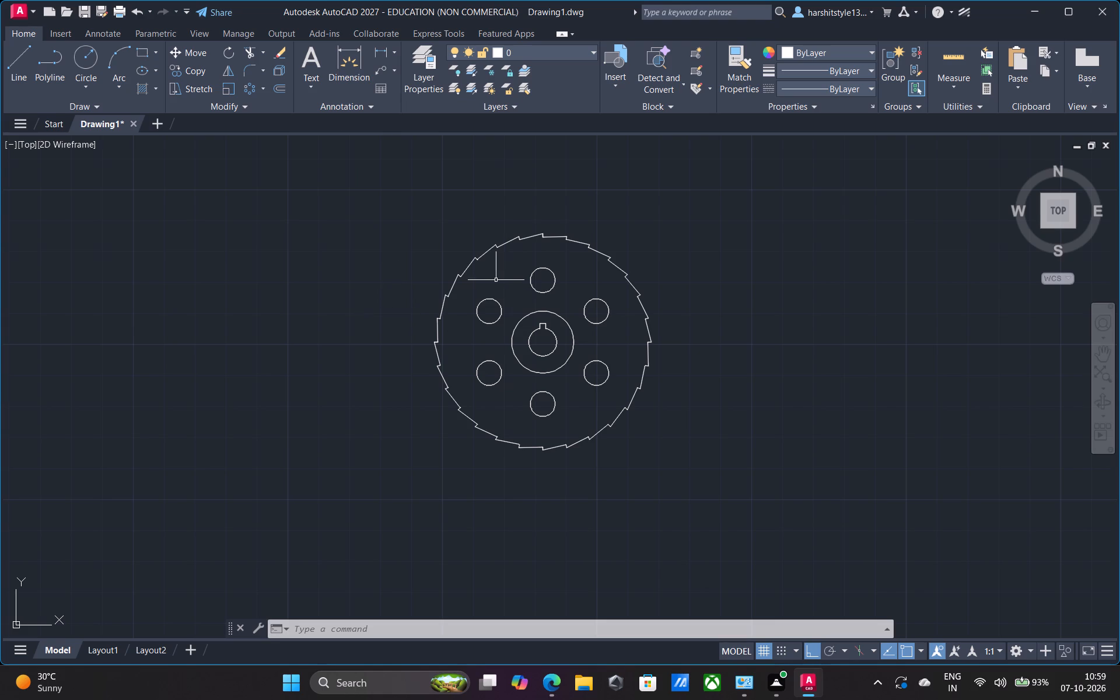
Fill the wheel body between the toothed outline and the inner circles with a blue-to-yellow GR_INVCUR gradient.
scroll(480, 294, up, 3)
scroll(486, 219, down, 2)
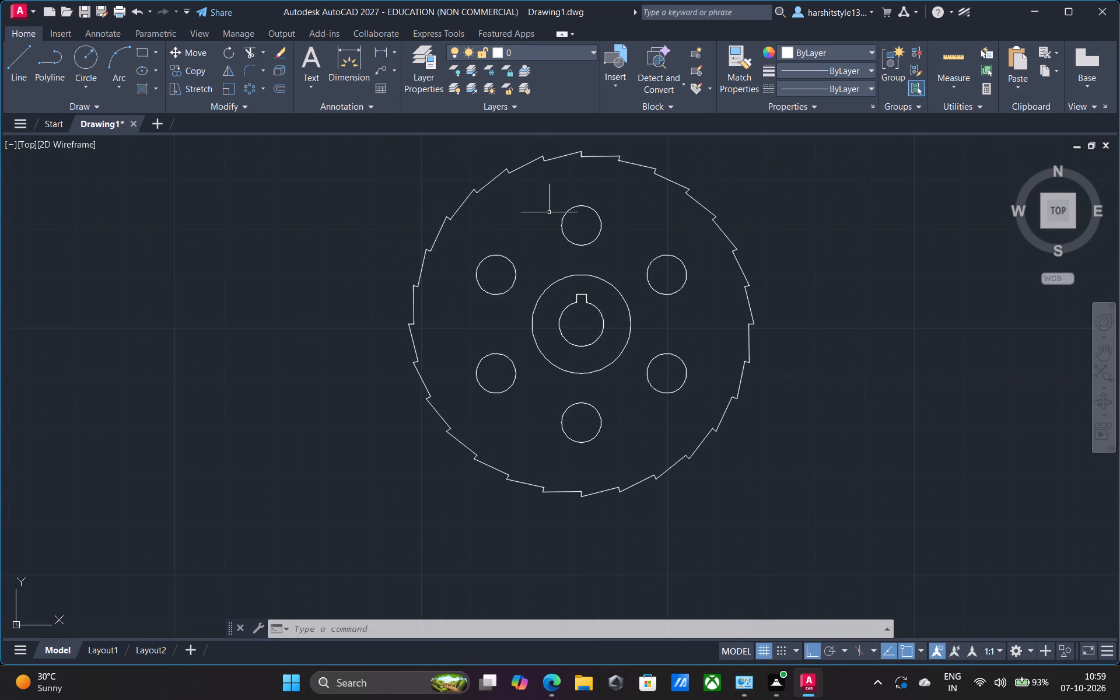
scroll(632, 203, up, 1)
scroll(624, 205, down, 1)
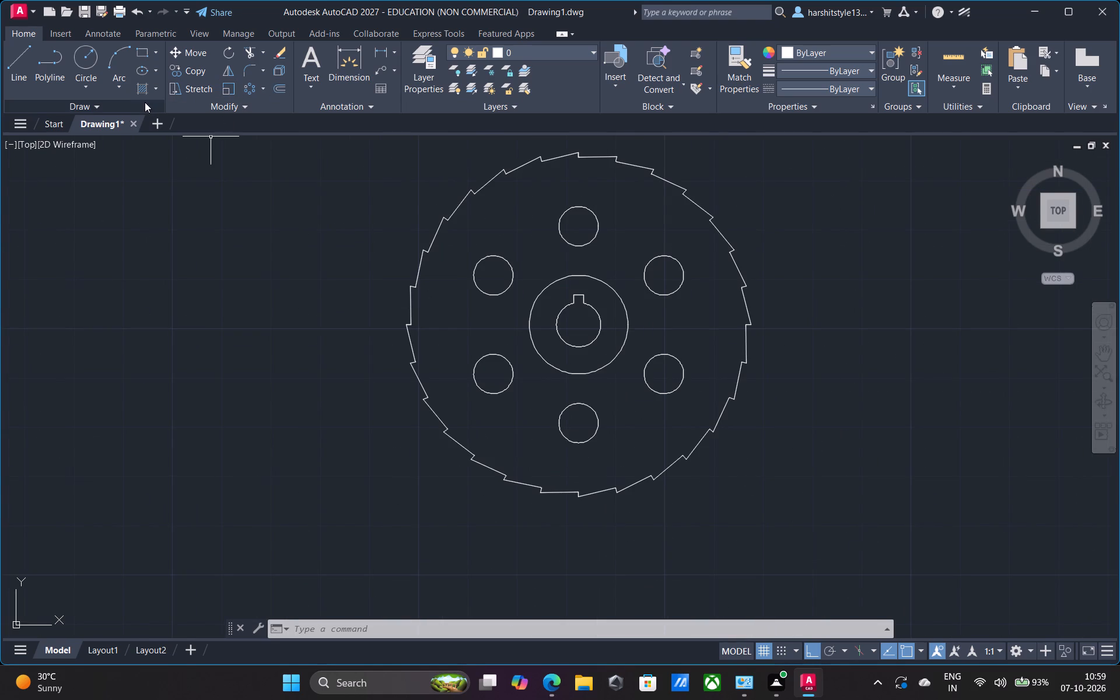
click(156, 86)
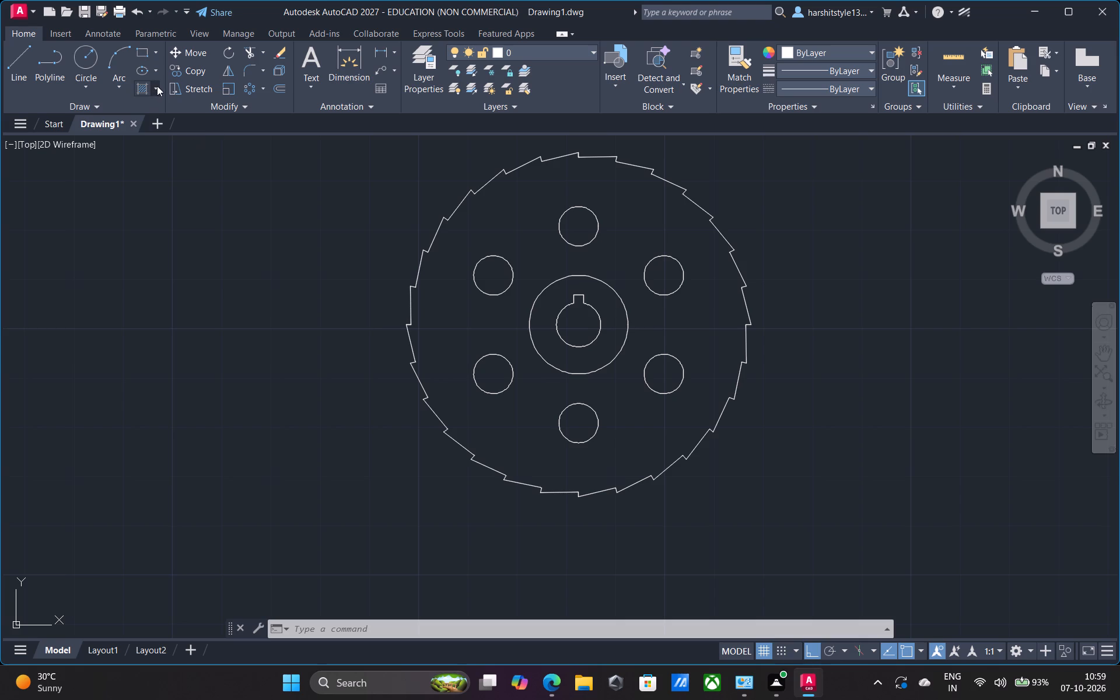
click(184, 139)
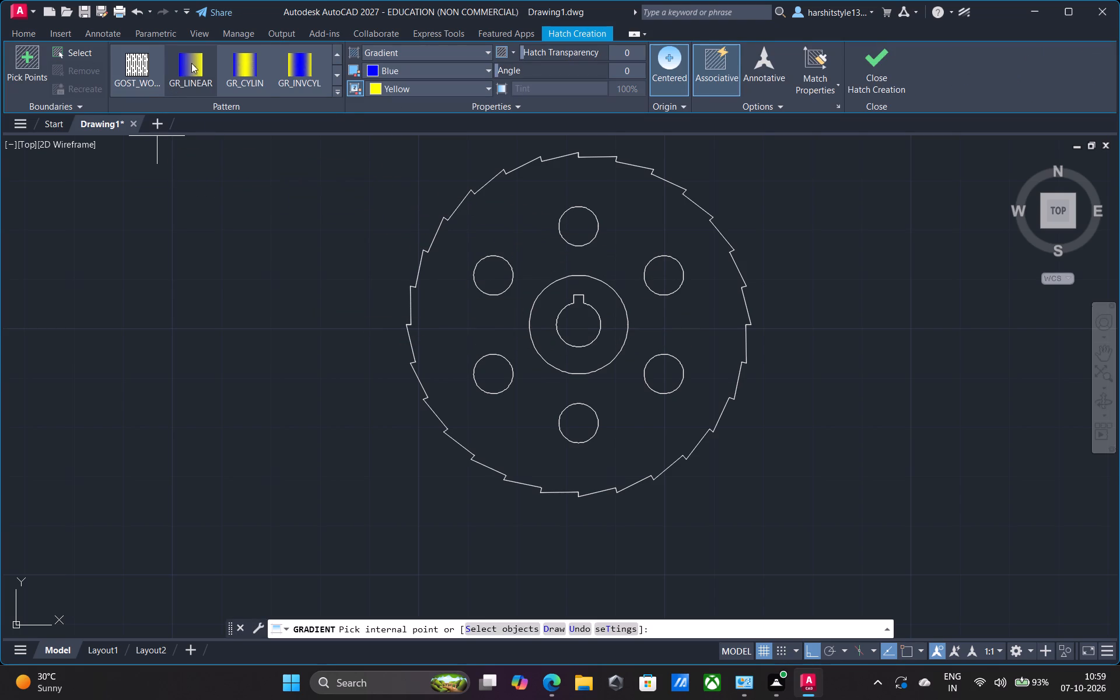
click(370, 65)
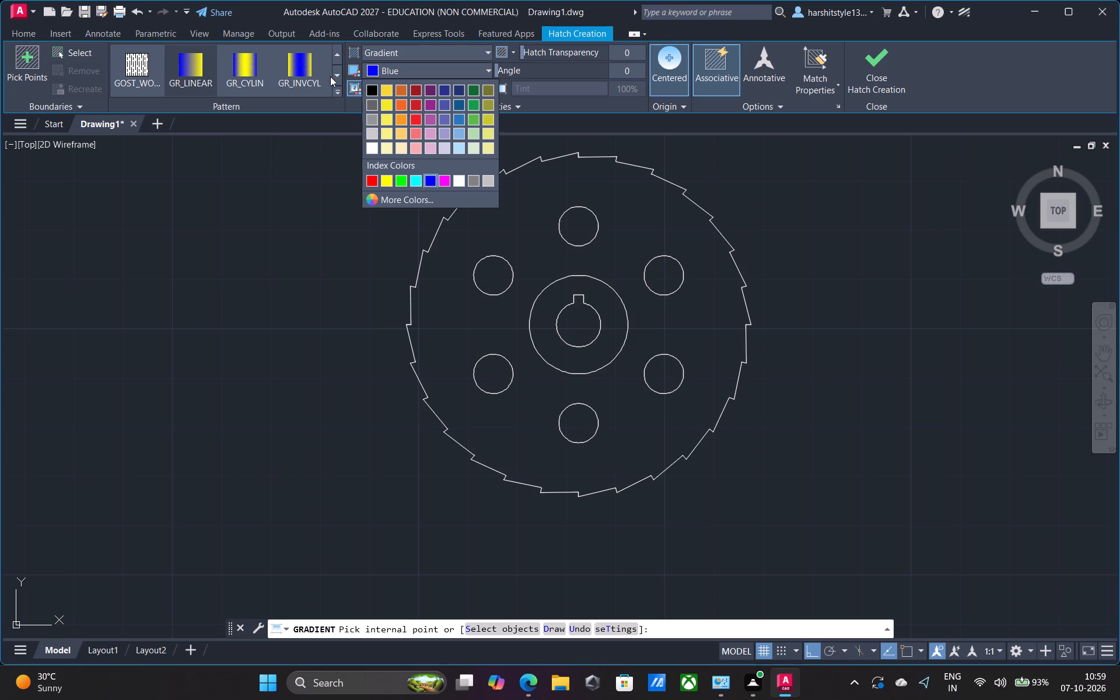
click(338, 75)
click(337, 75)
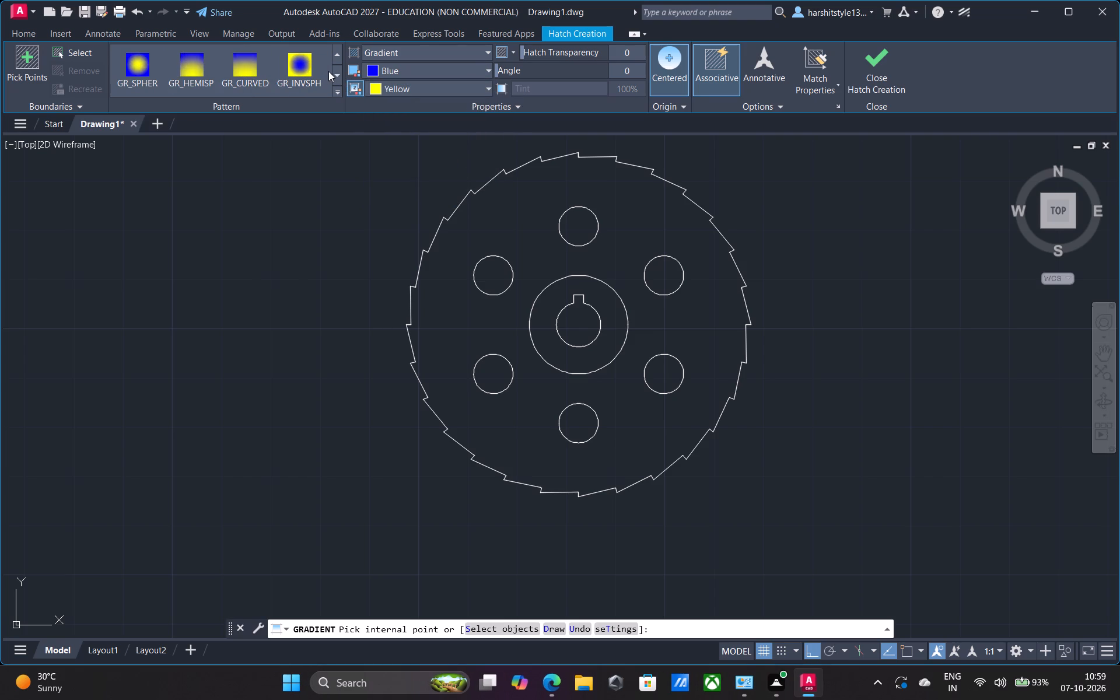
click(332, 73)
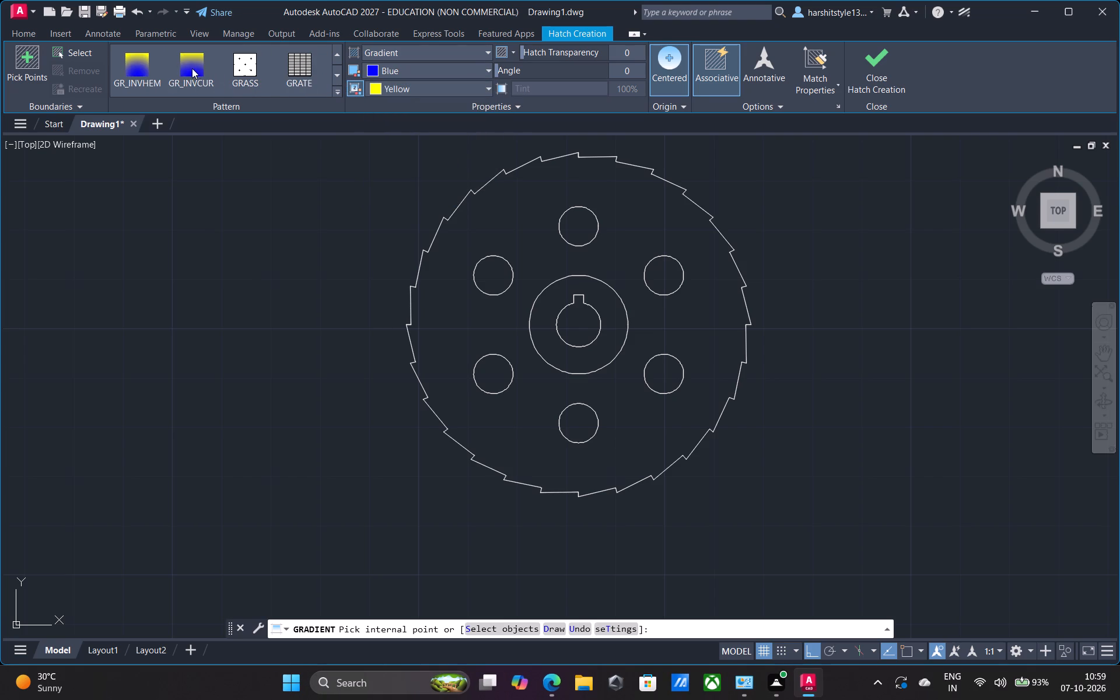
click(194, 67)
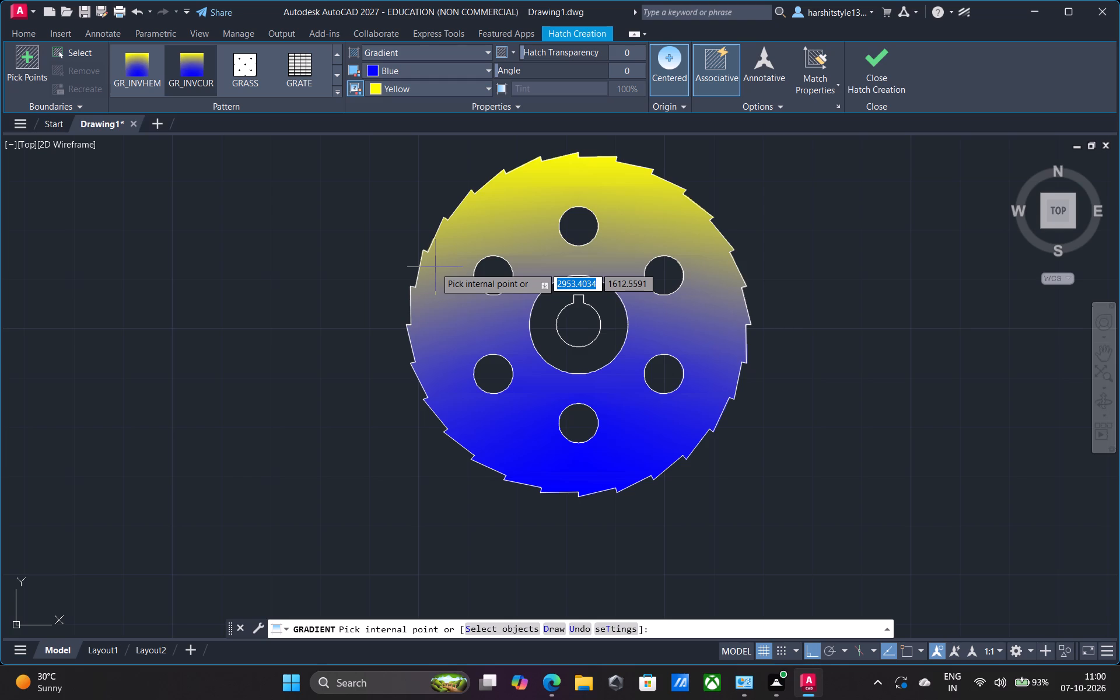
click(435, 267)
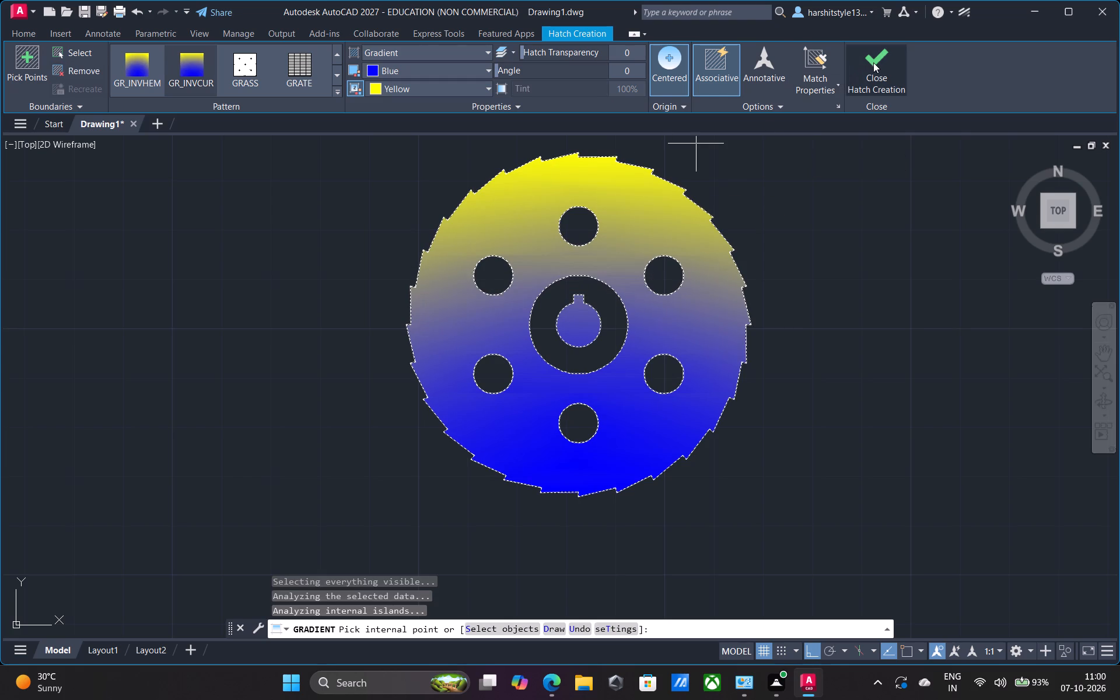
click(874, 62)
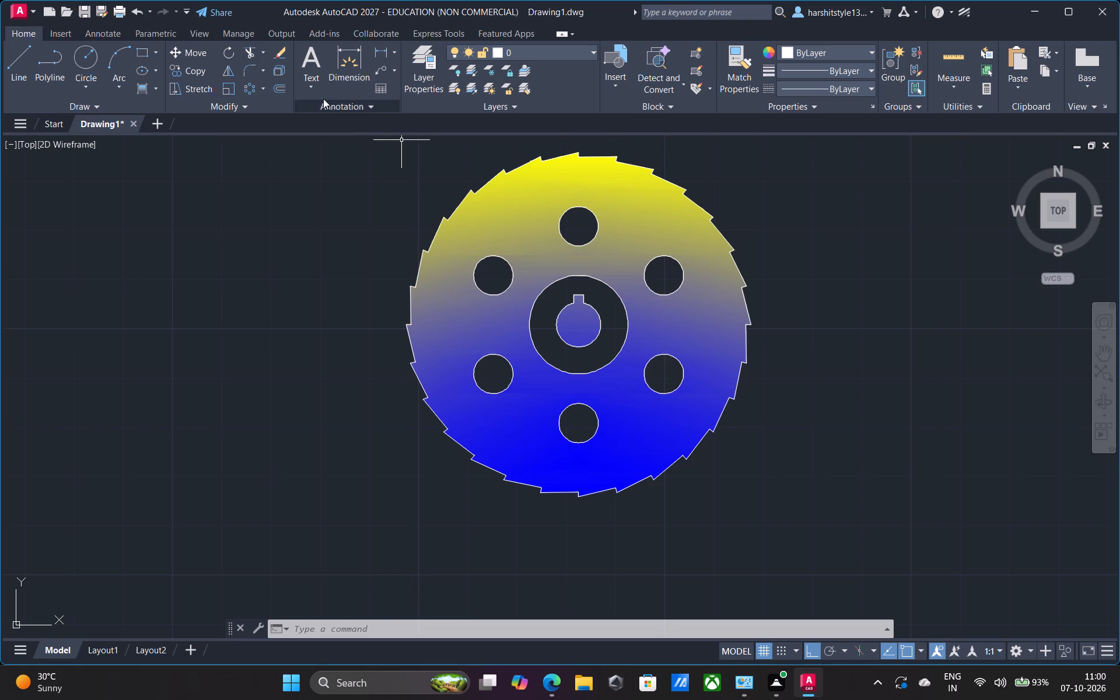
Fill the keyed central hole with a separate blue-to-yellow gradient using the GR_LINEAR pattern.
click(159, 88)
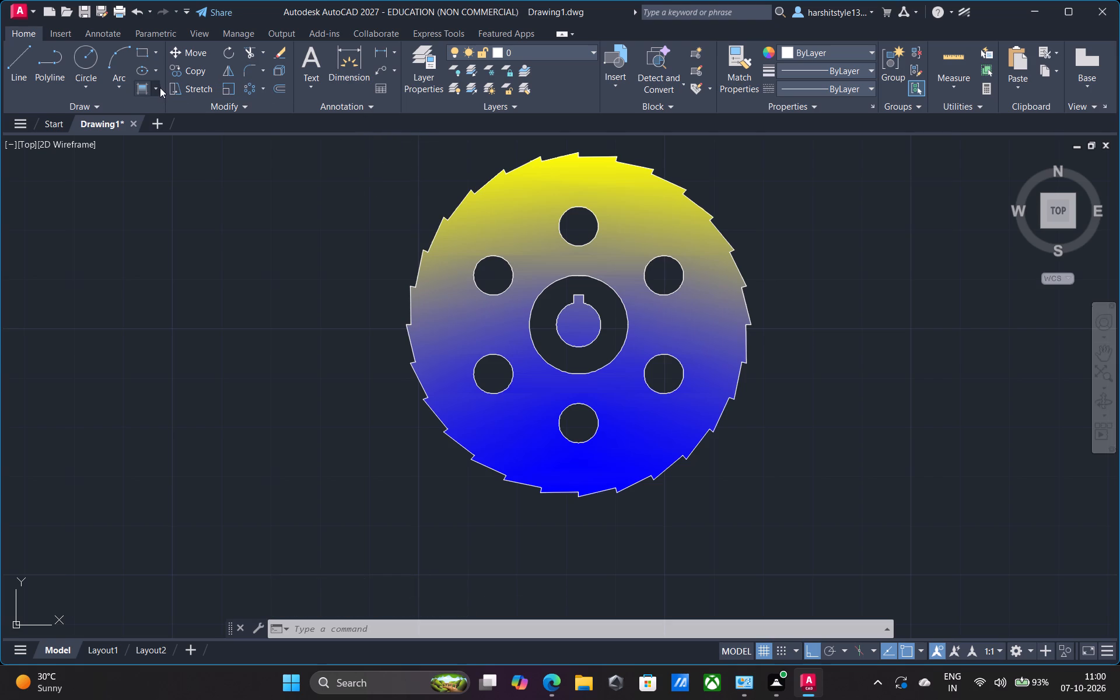
click(181, 141)
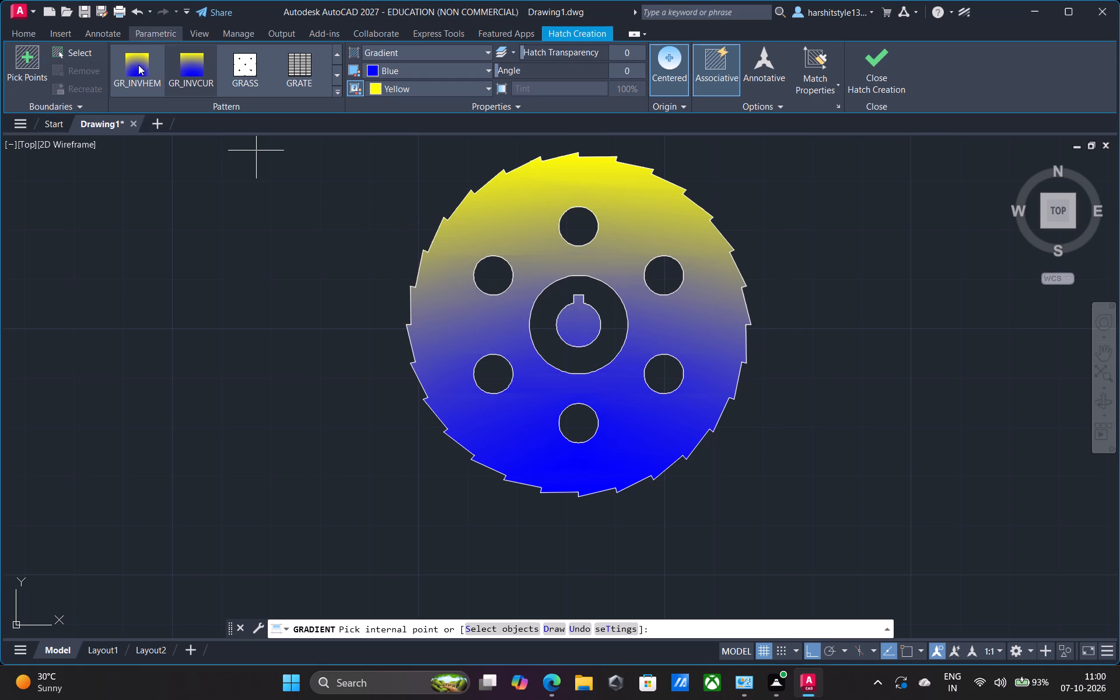
click(192, 56)
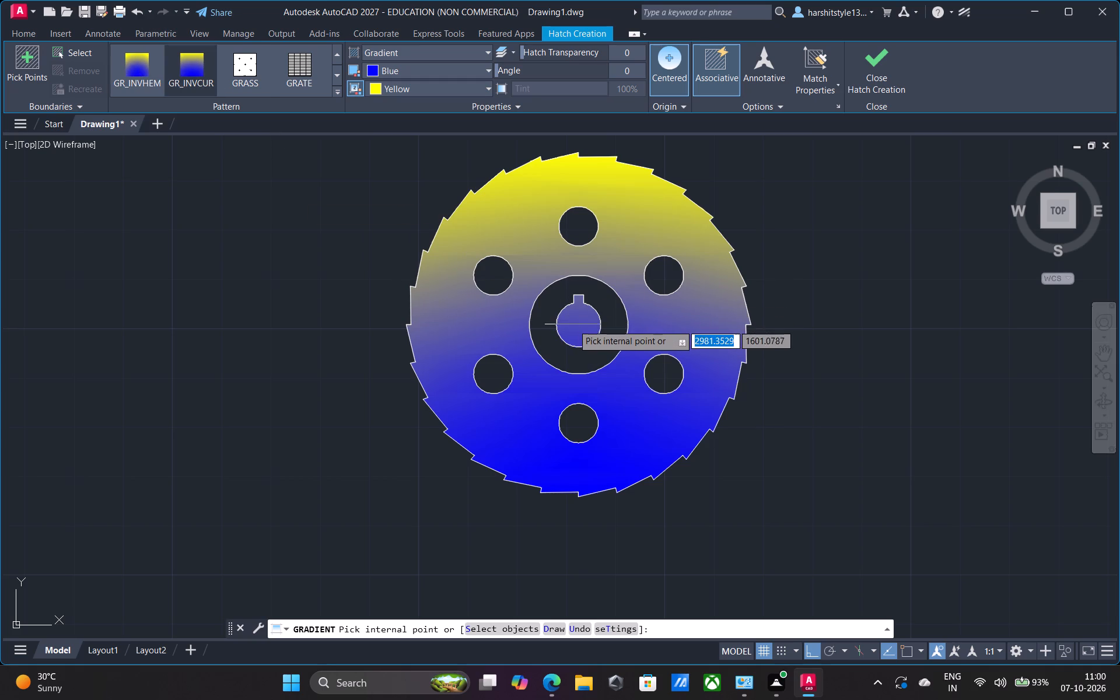
click(577, 323)
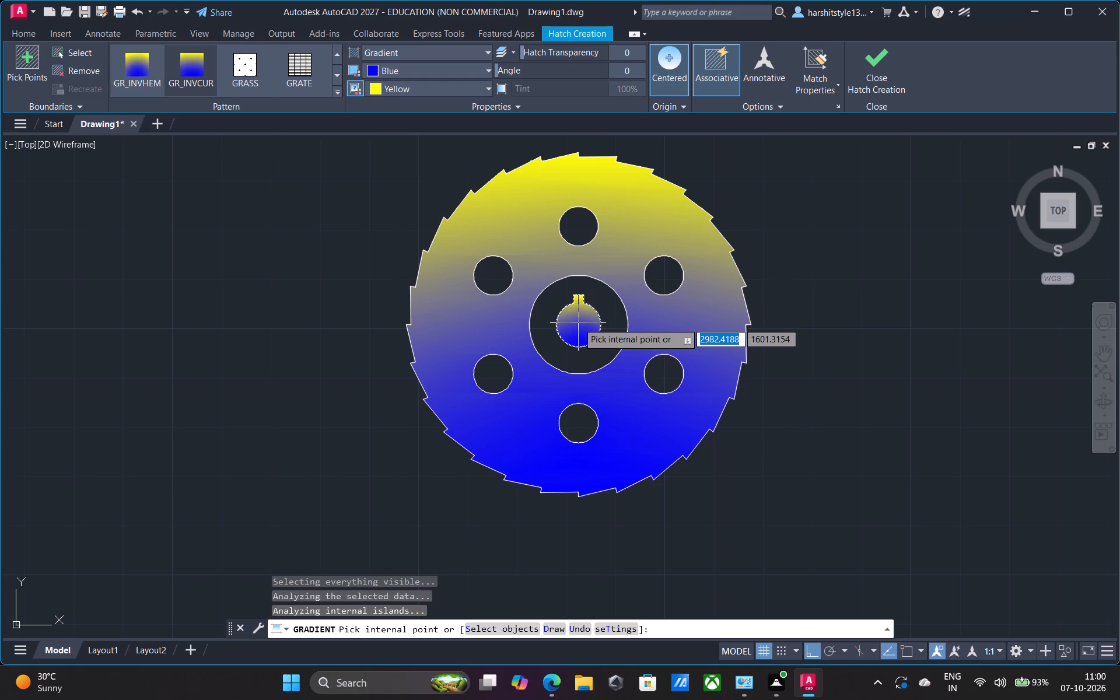
click(576, 336)
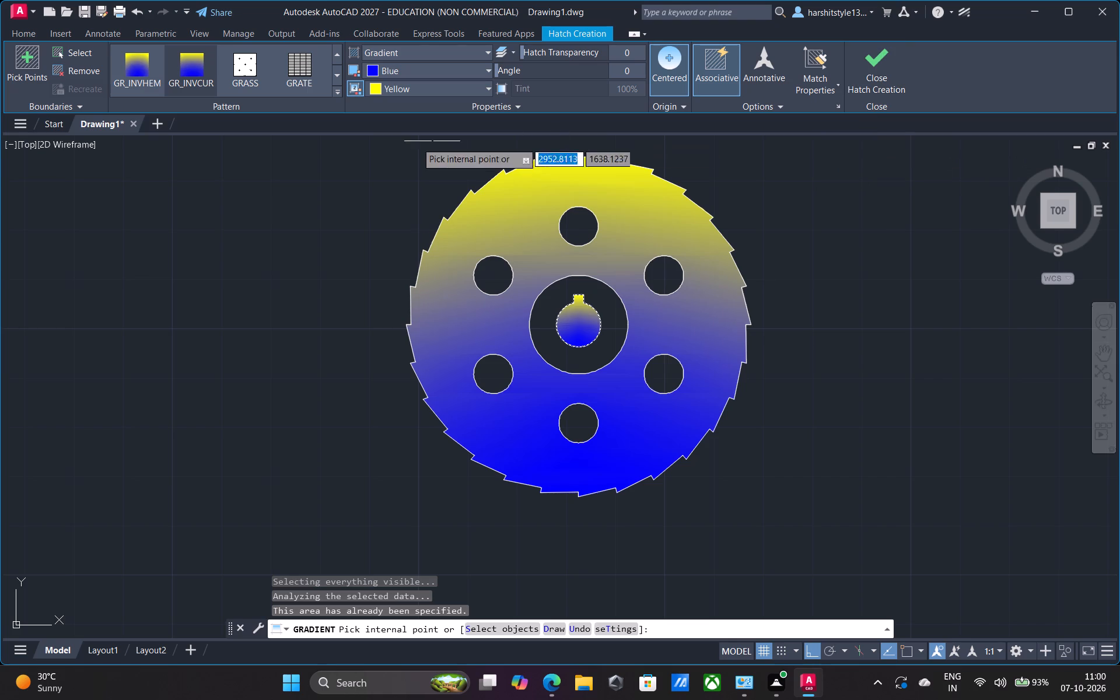
click(337, 51)
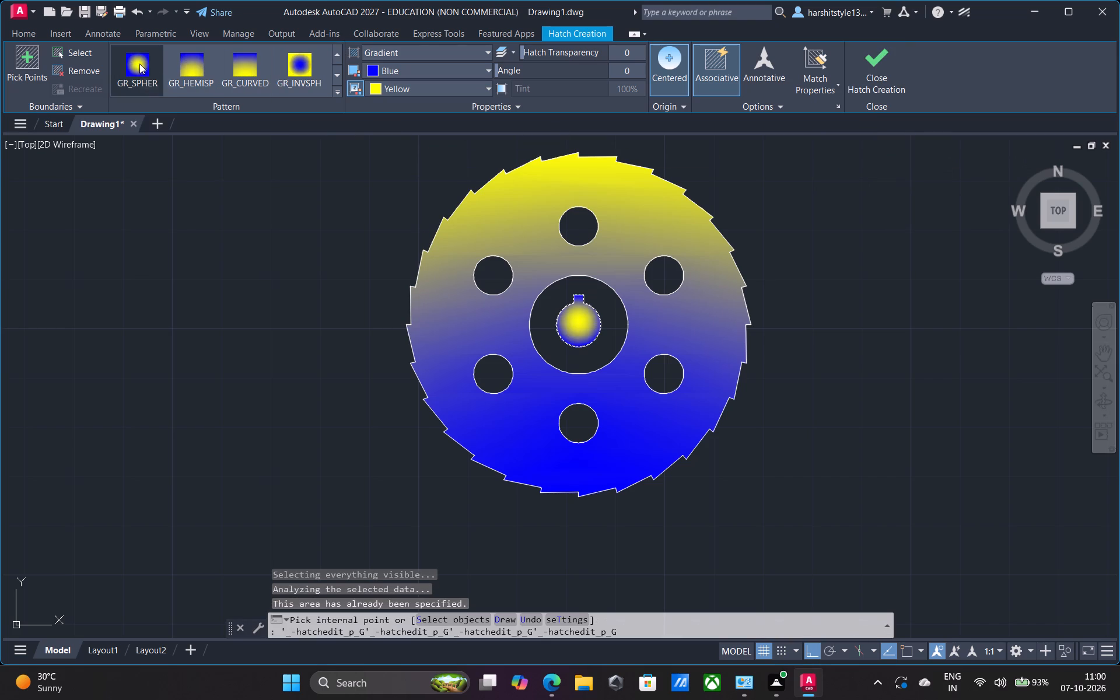
click(341, 55)
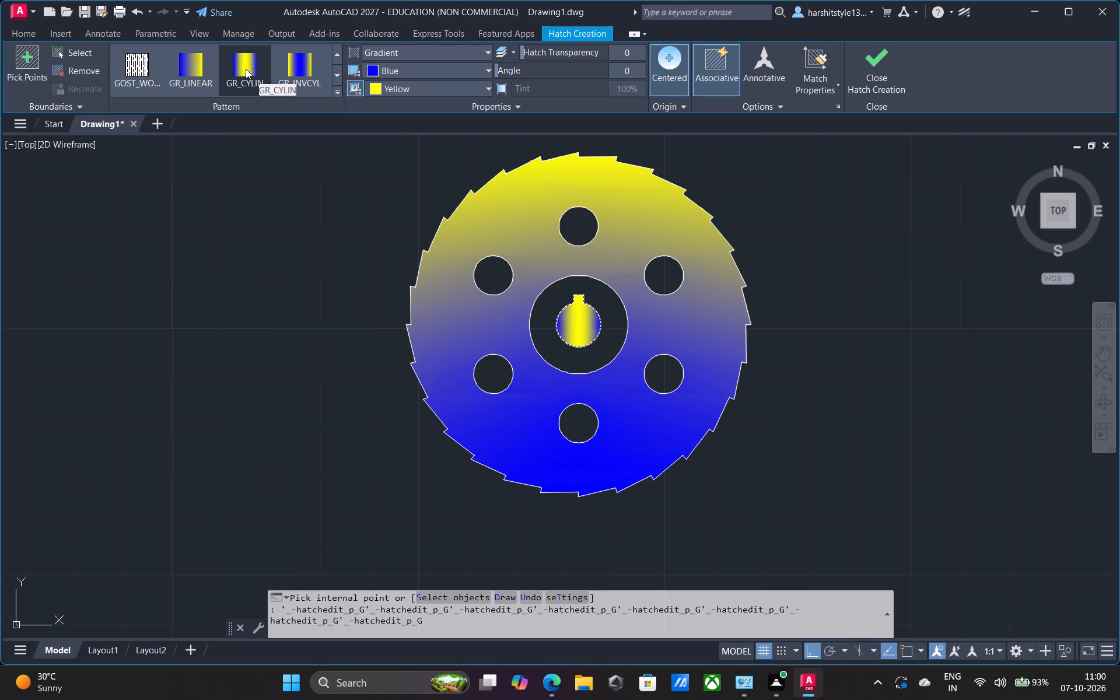
click(195, 67)
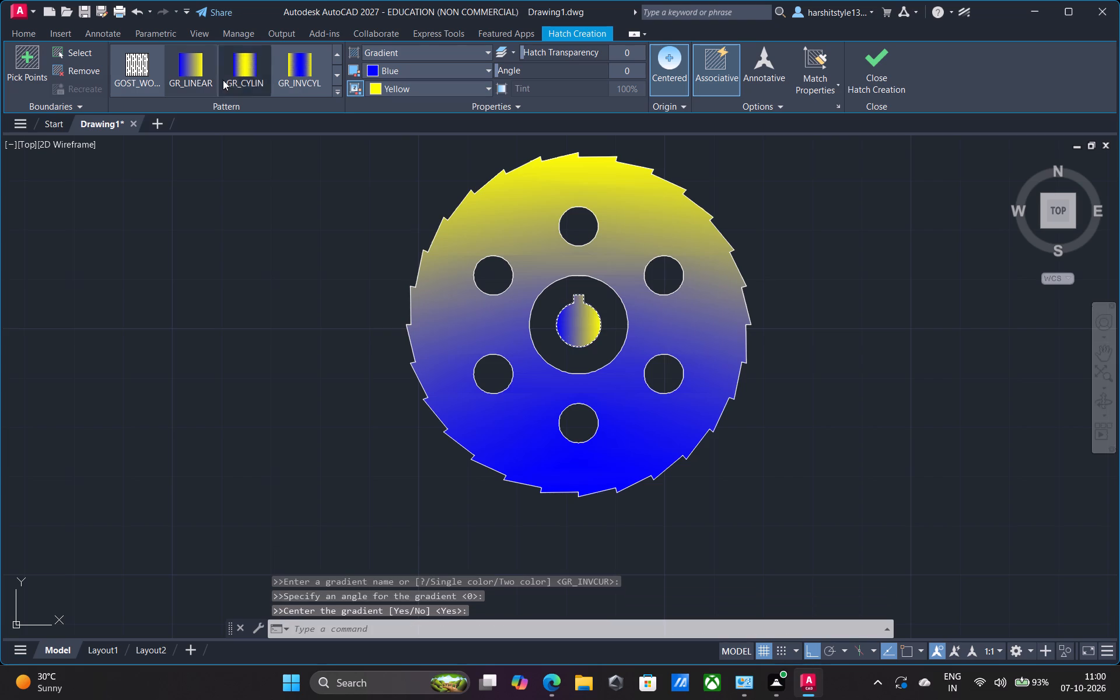
click(874, 72)
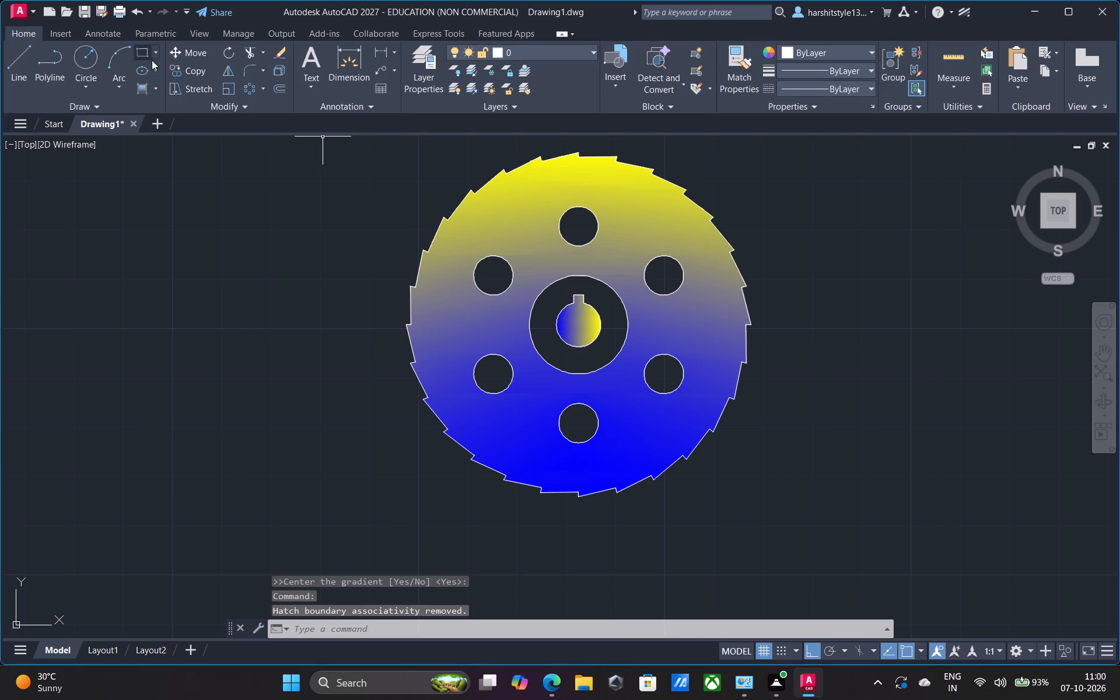
Hatch all six diameter 8 holes with the ANSI32 pattern at a scale of 0.053.
click(153, 92)
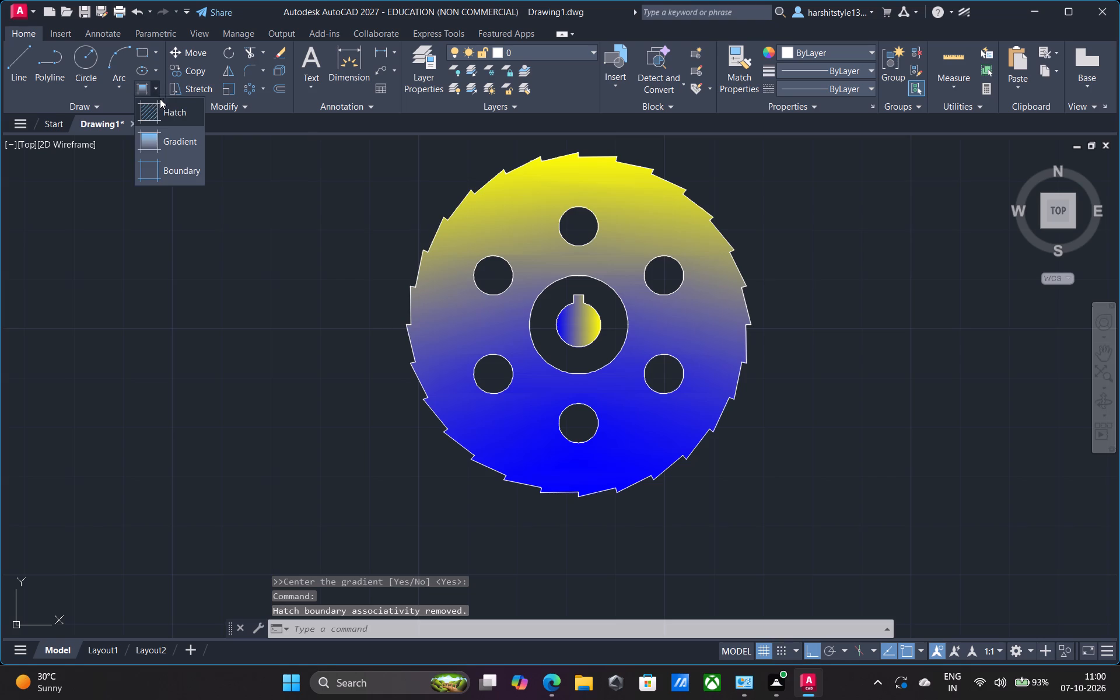
click(170, 111)
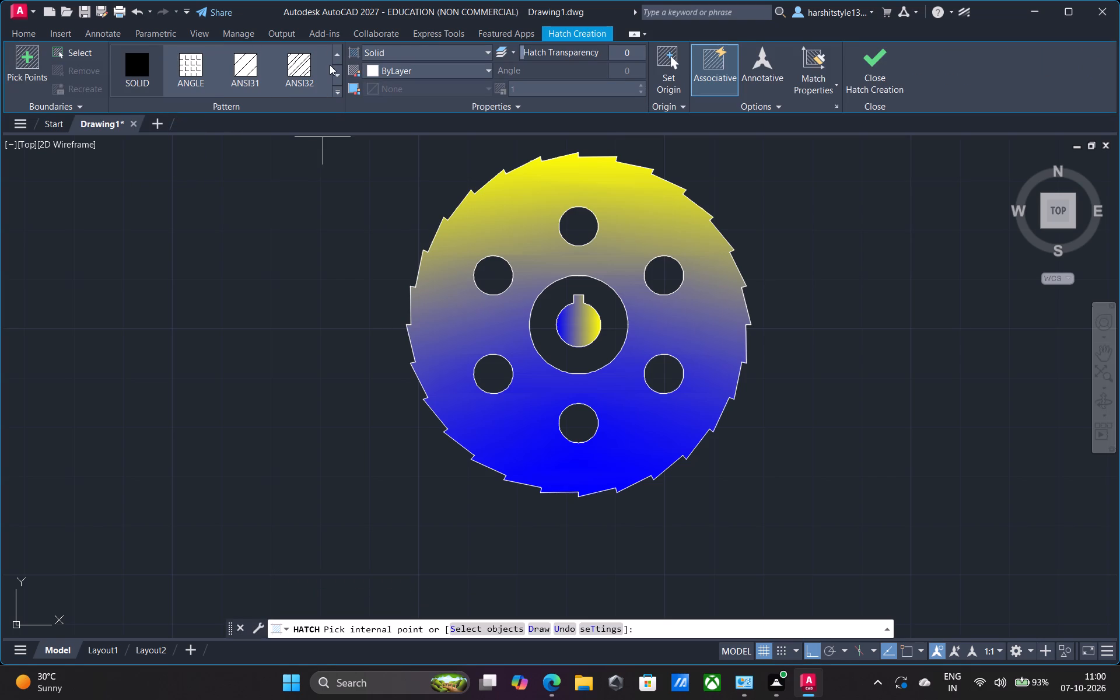
click(300, 66)
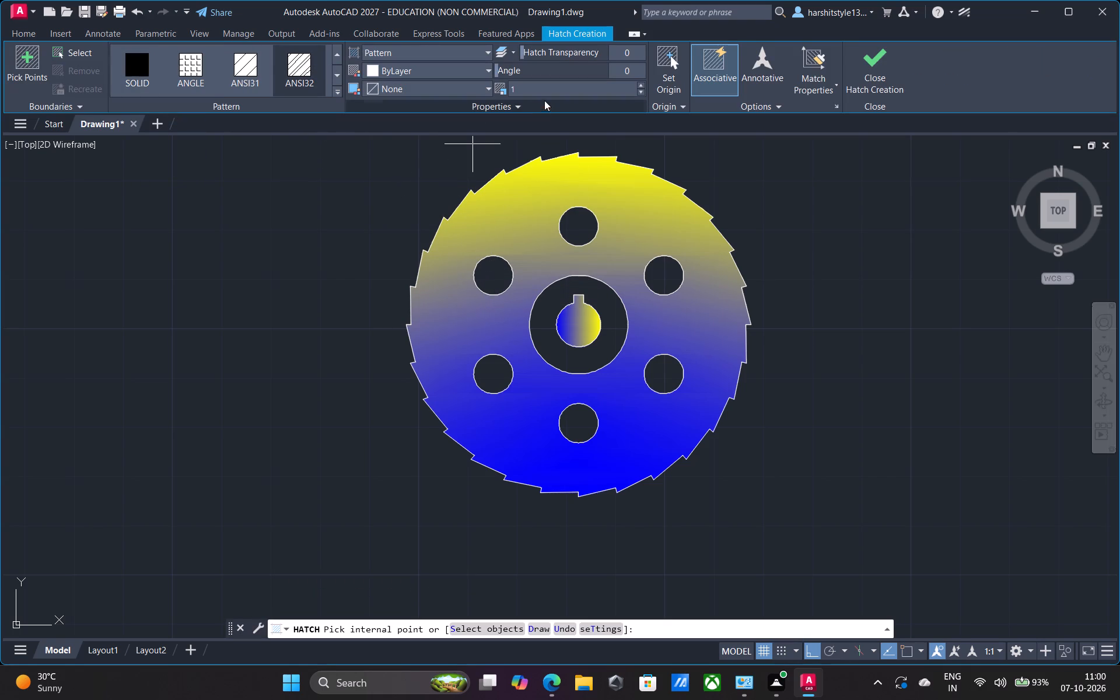
triple_click(637, 91)
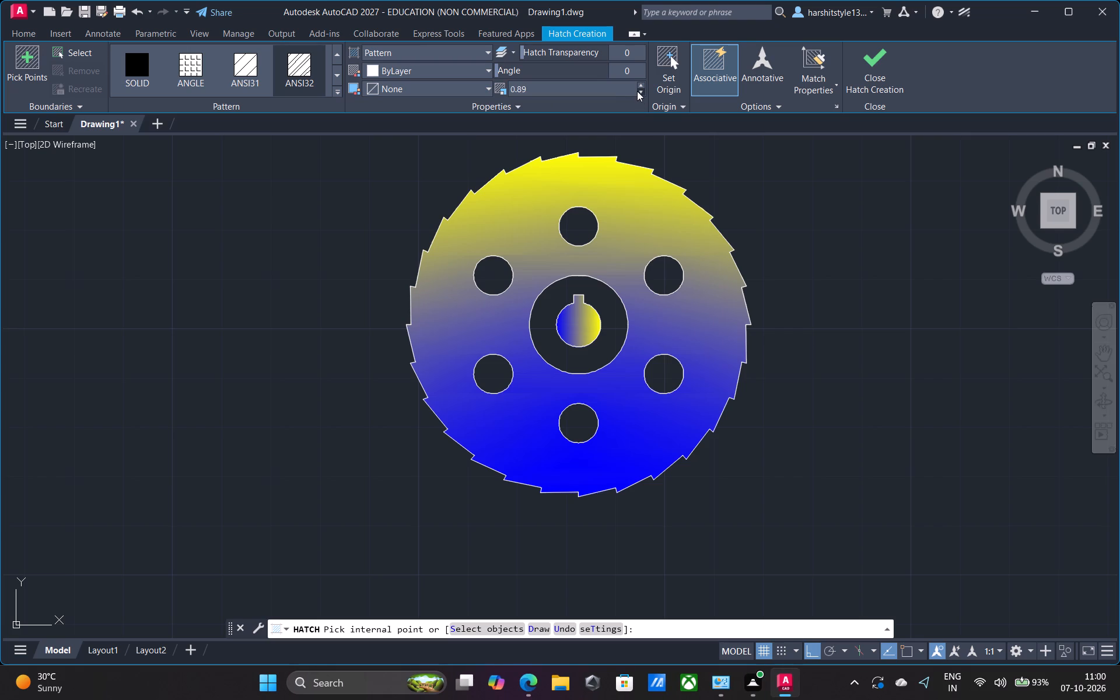
click(637, 91)
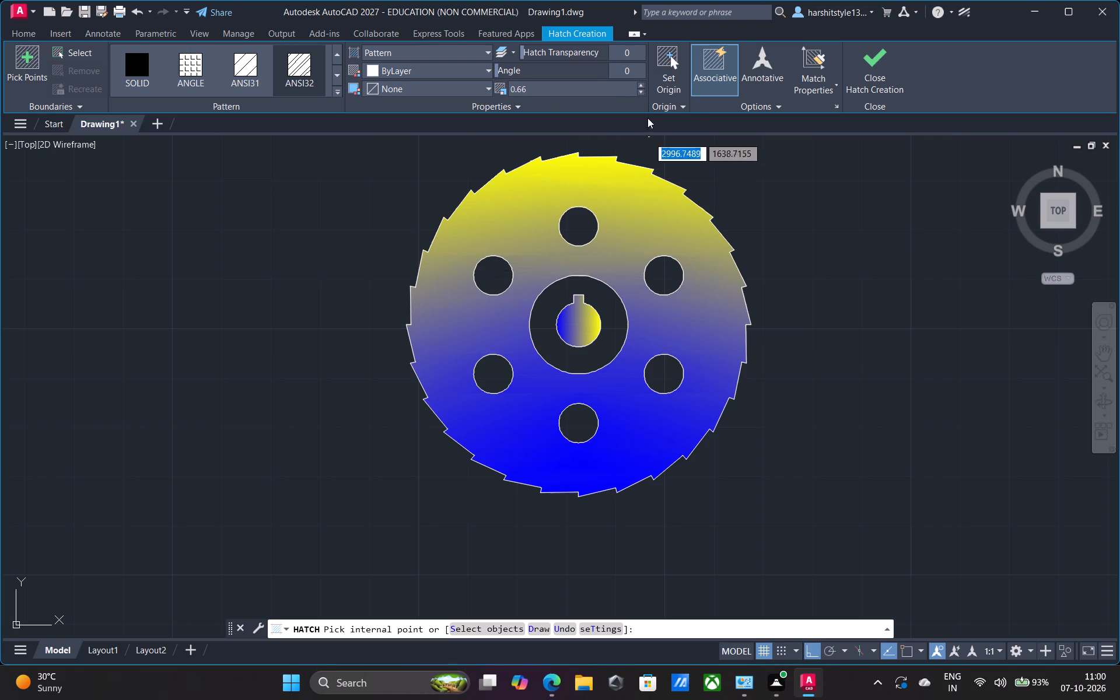
click(639, 88)
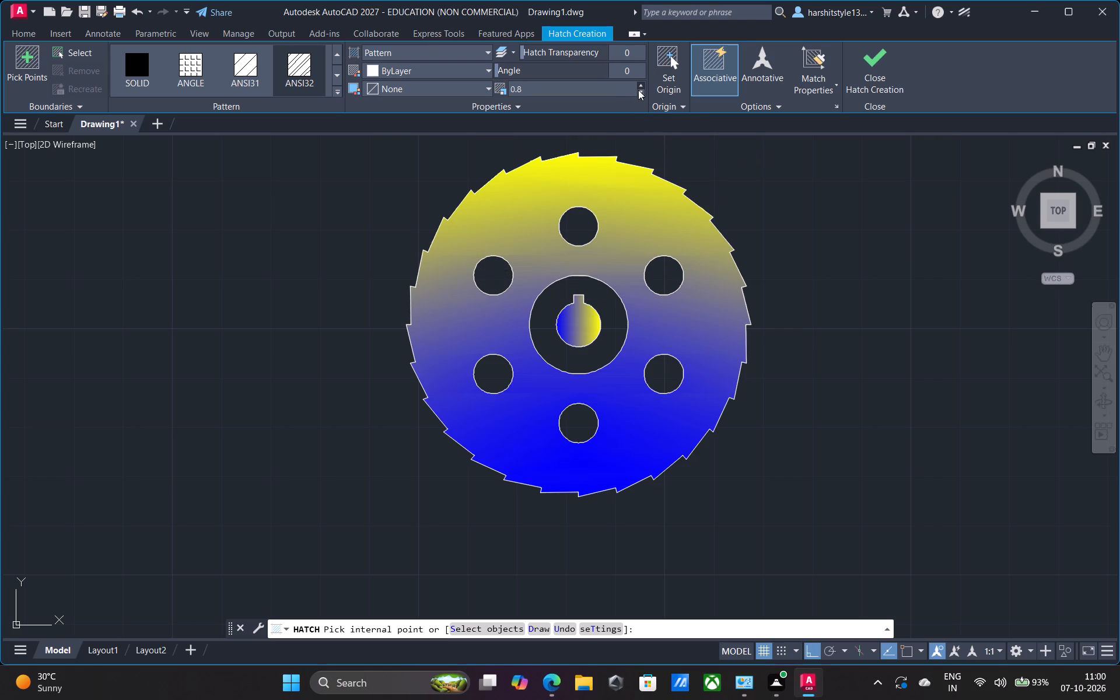
double_click(638, 91)
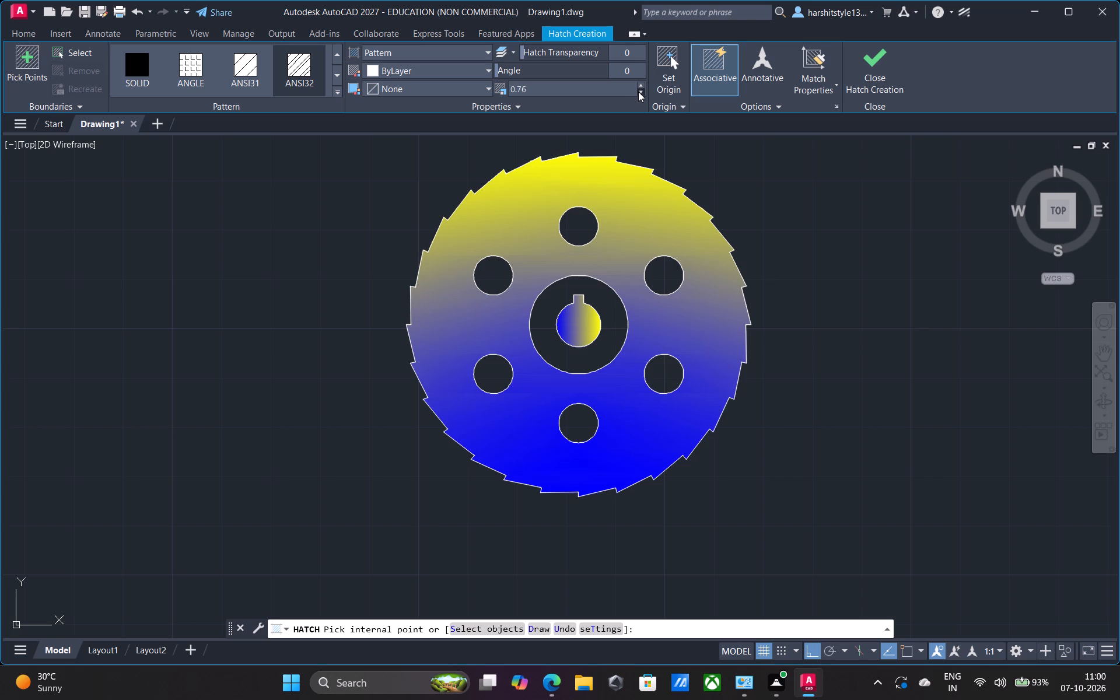
click(638, 92)
triple_click(640, 95)
click(580, 225)
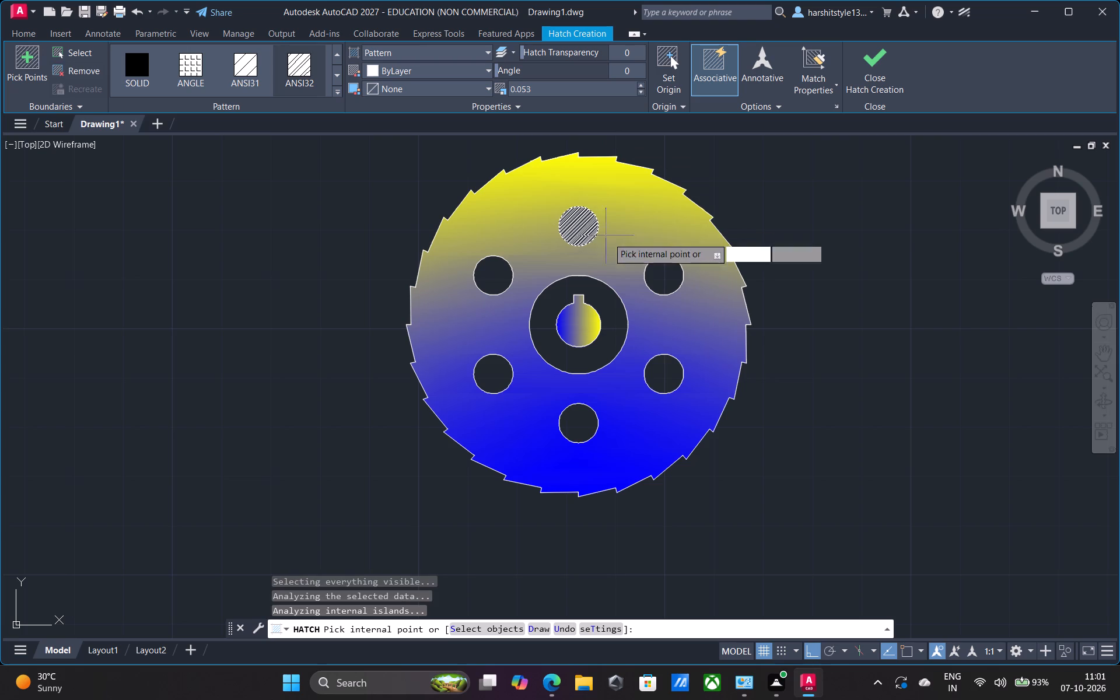
click(658, 272)
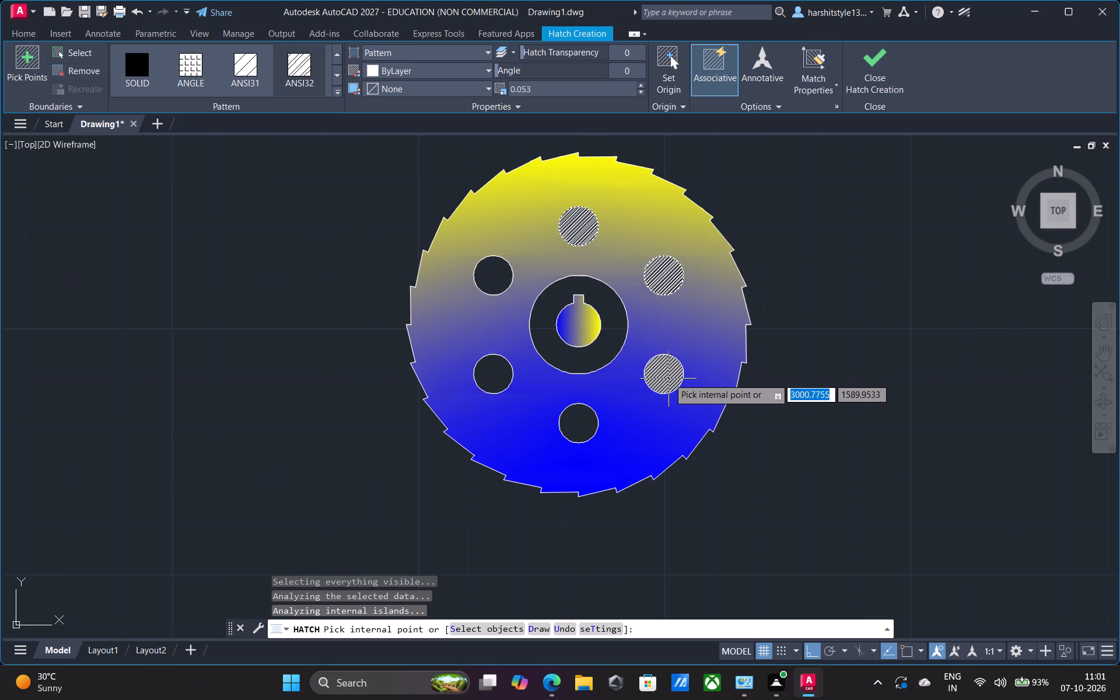
click(668, 378)
click(583, 424)
click(488, 377)
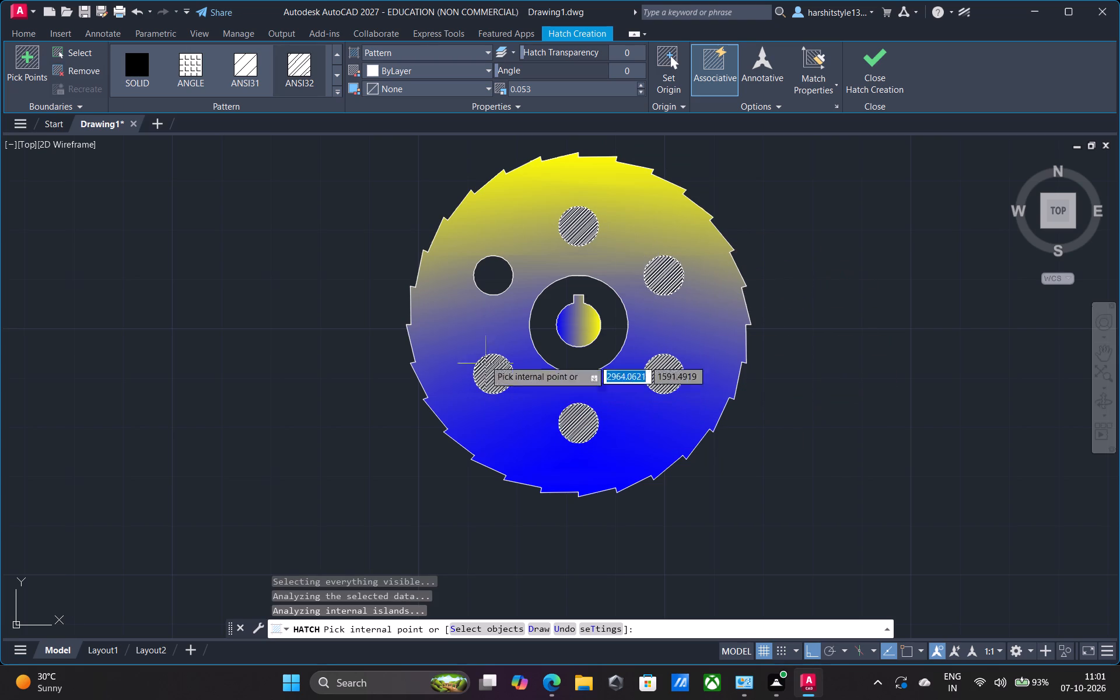
click(491, 275)
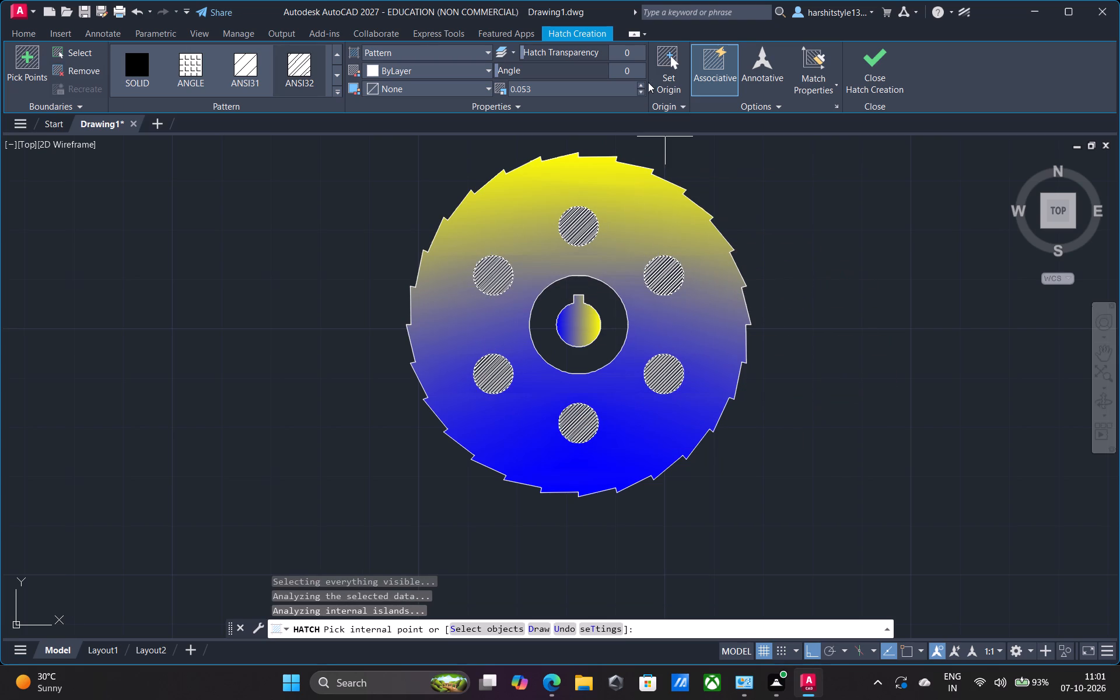
Increase the scale of the six holes' hatch to 0.072.
click(643, 83)
click(643, 83)
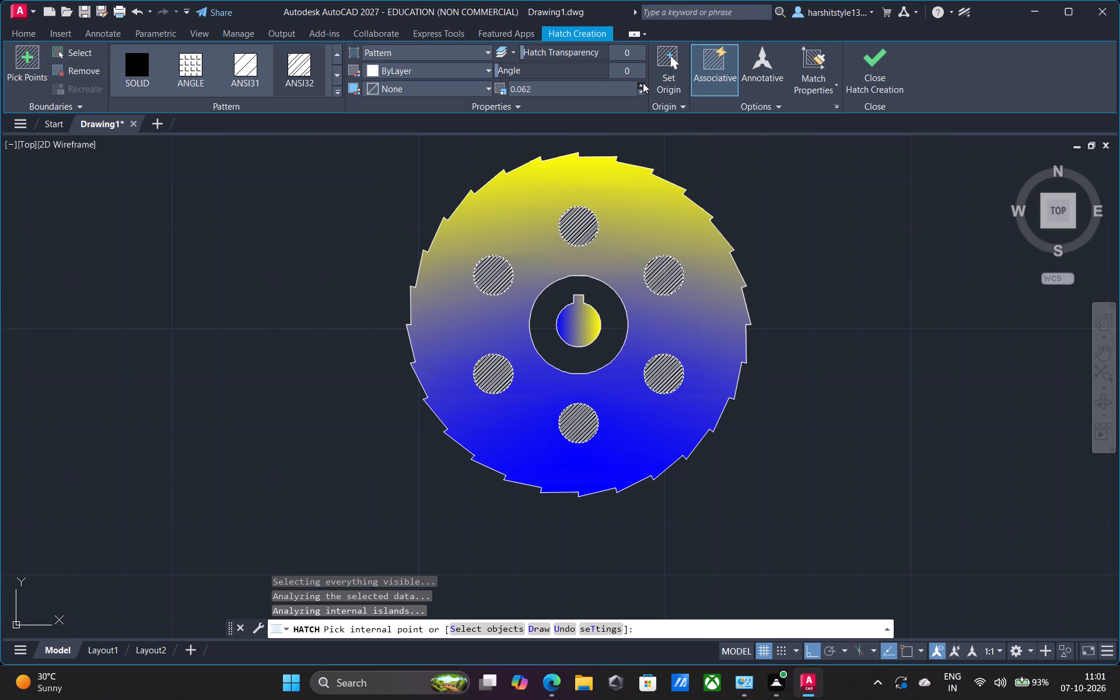
triple_click(643, 83)
triple_click(643, 83)
triple_click(643, 83)
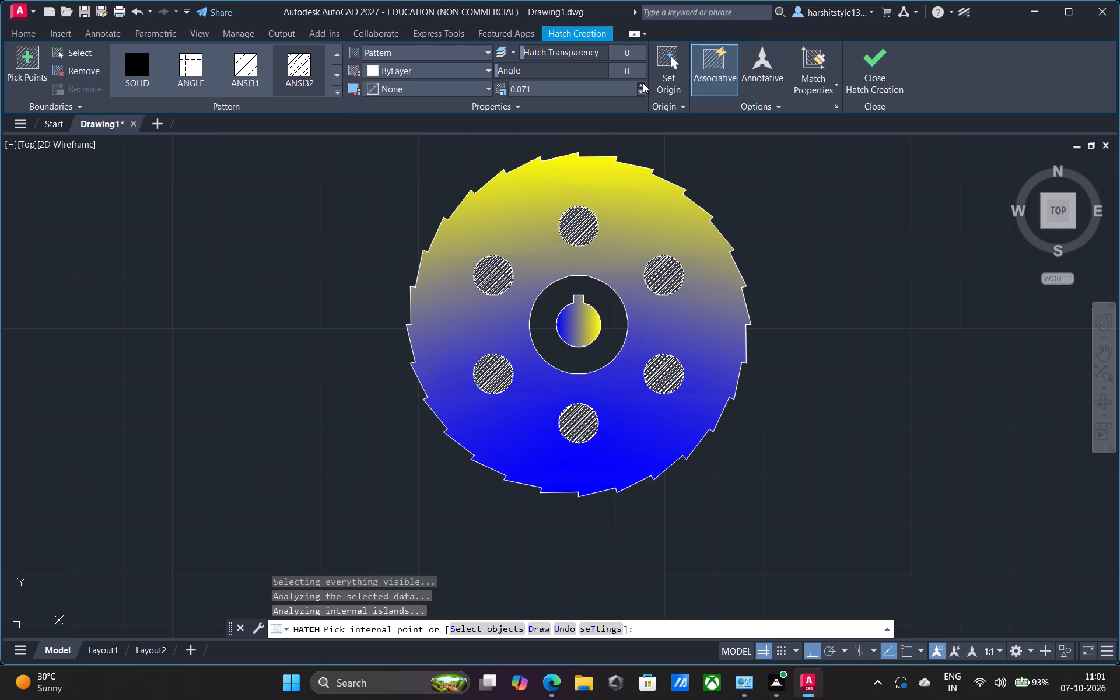
click(643, 83)
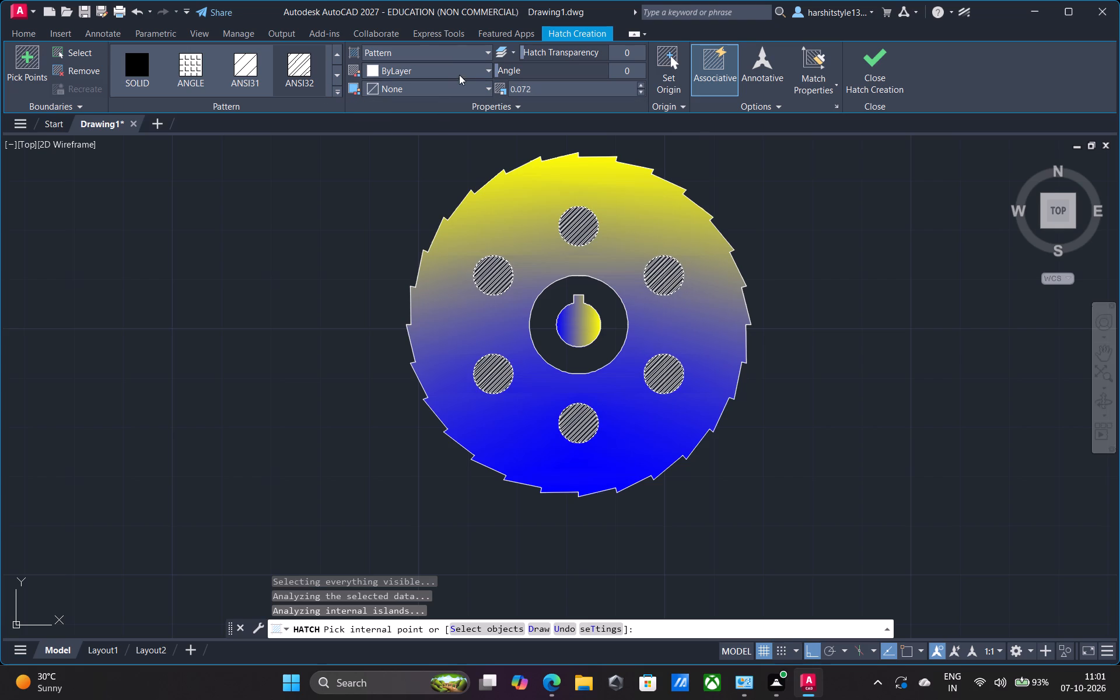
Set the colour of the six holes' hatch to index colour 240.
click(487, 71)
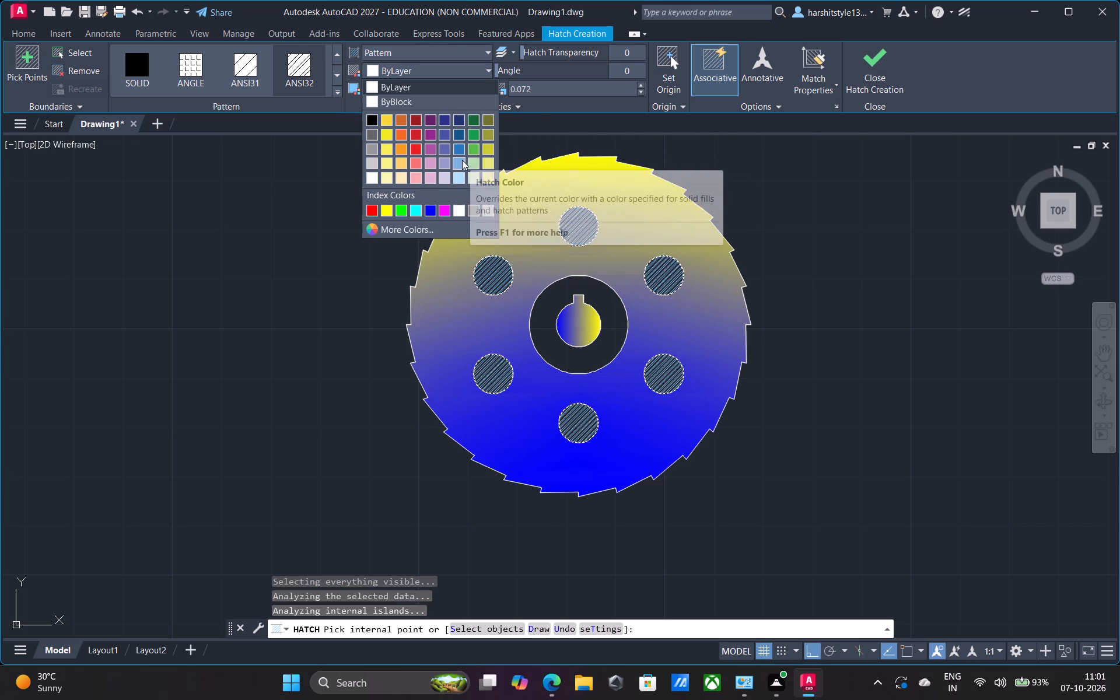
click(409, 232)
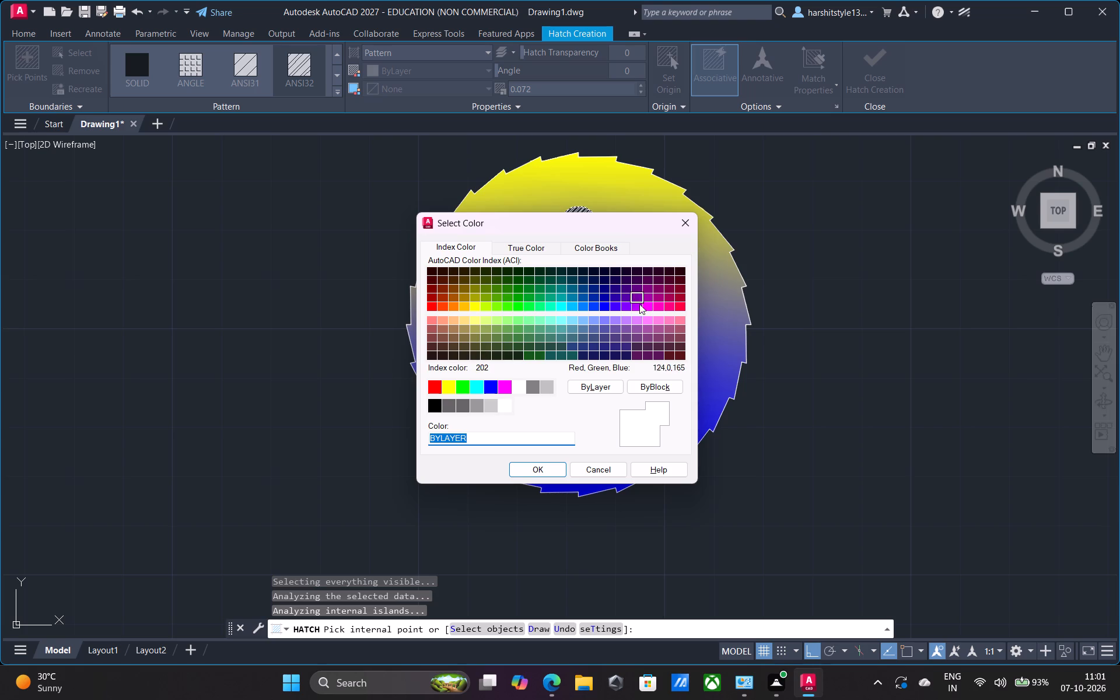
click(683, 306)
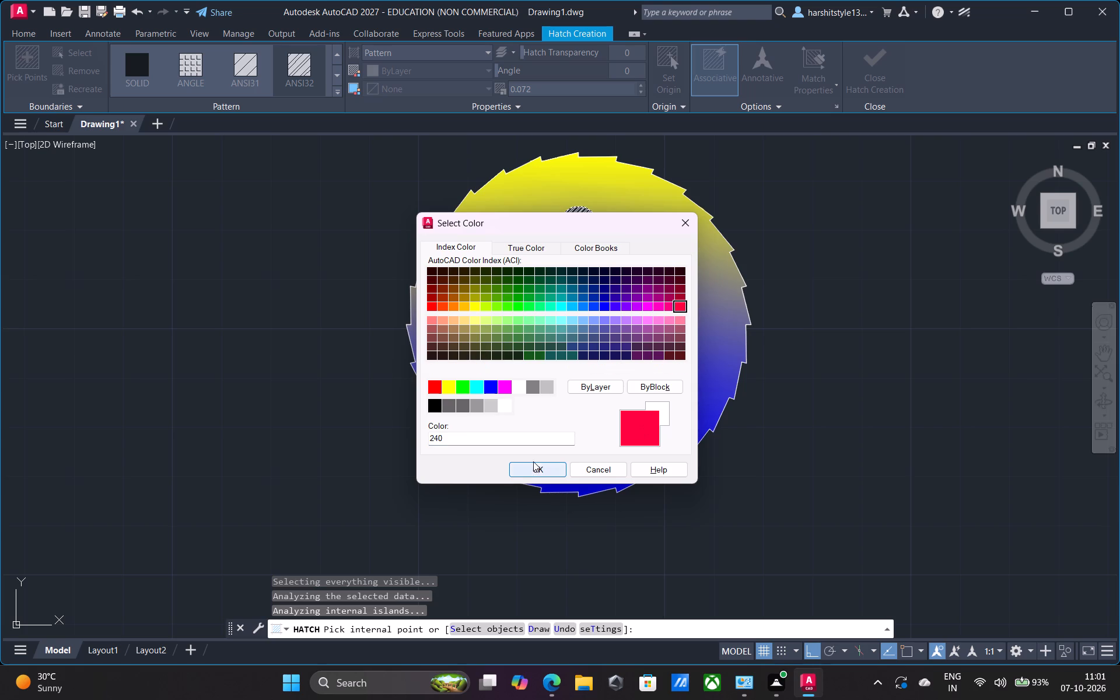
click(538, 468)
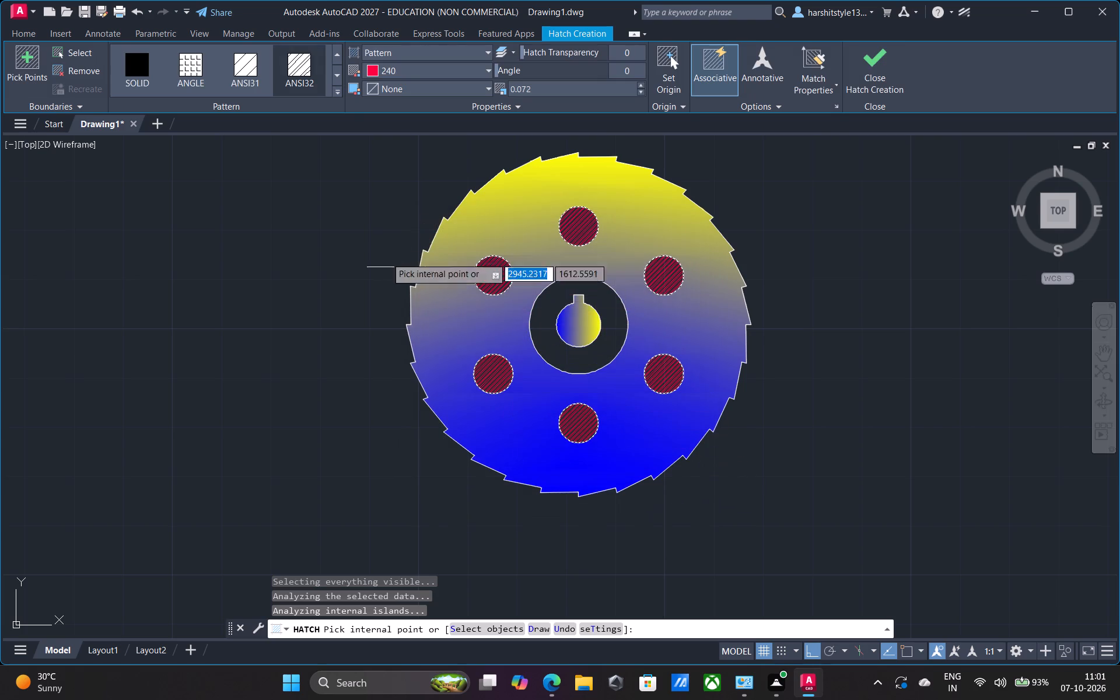
Change the six holes' hatch to a Solid fill in white (255,255,255) and finish the hatch.
click(492, 68)
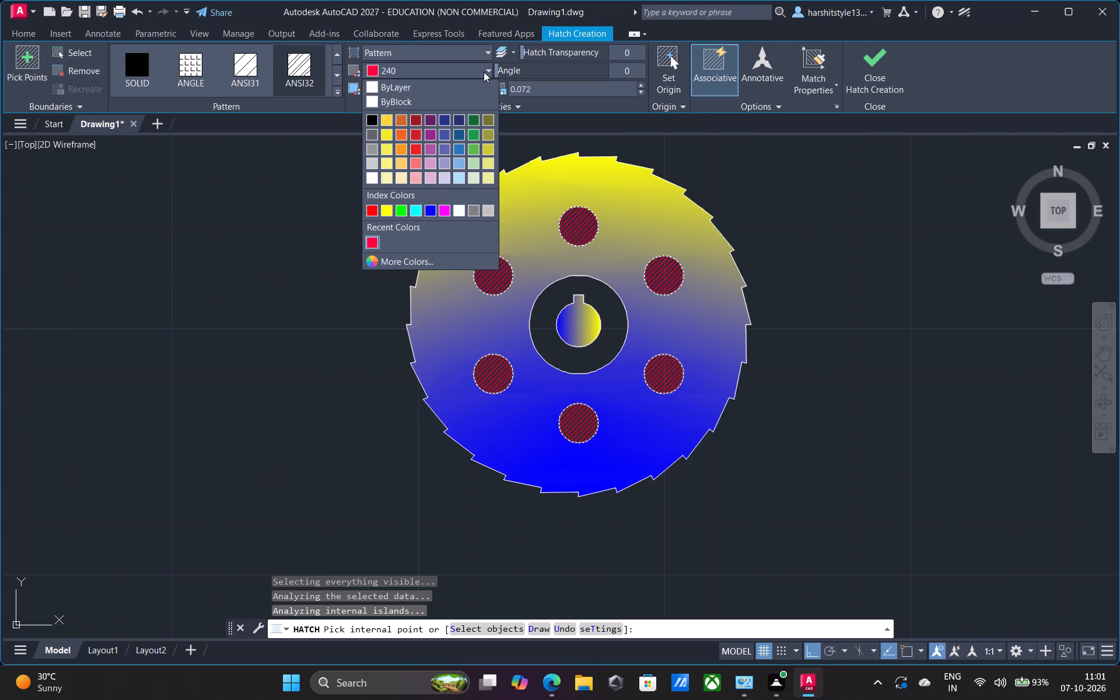
click(371, 181)
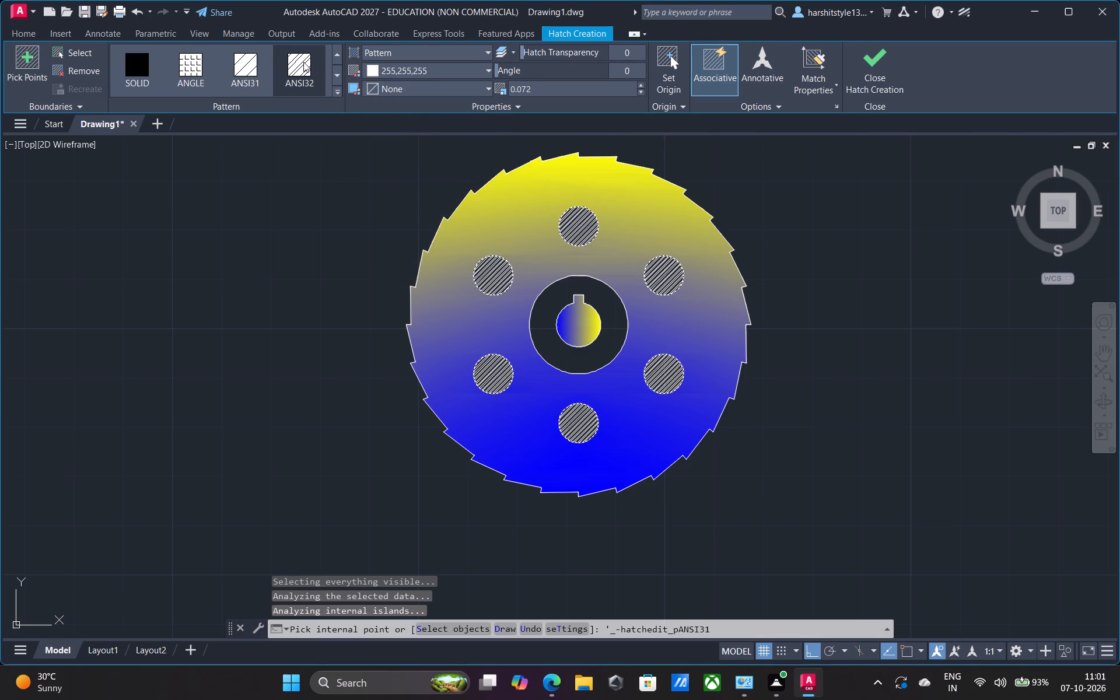
click(340, 78)
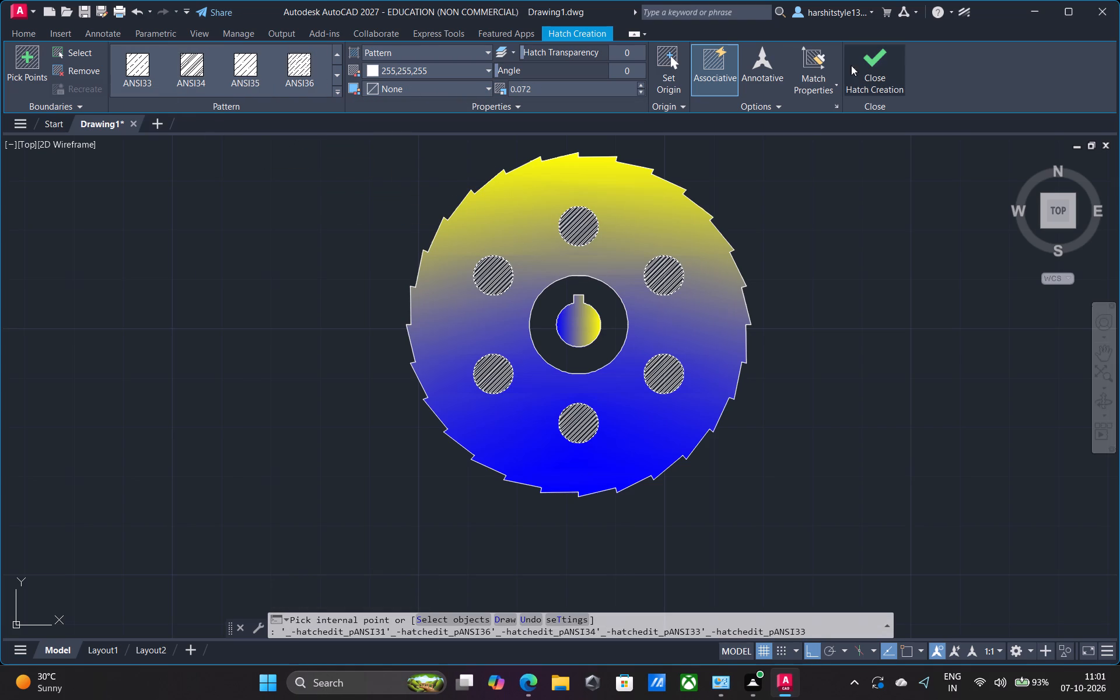
triple_click(333, 53)
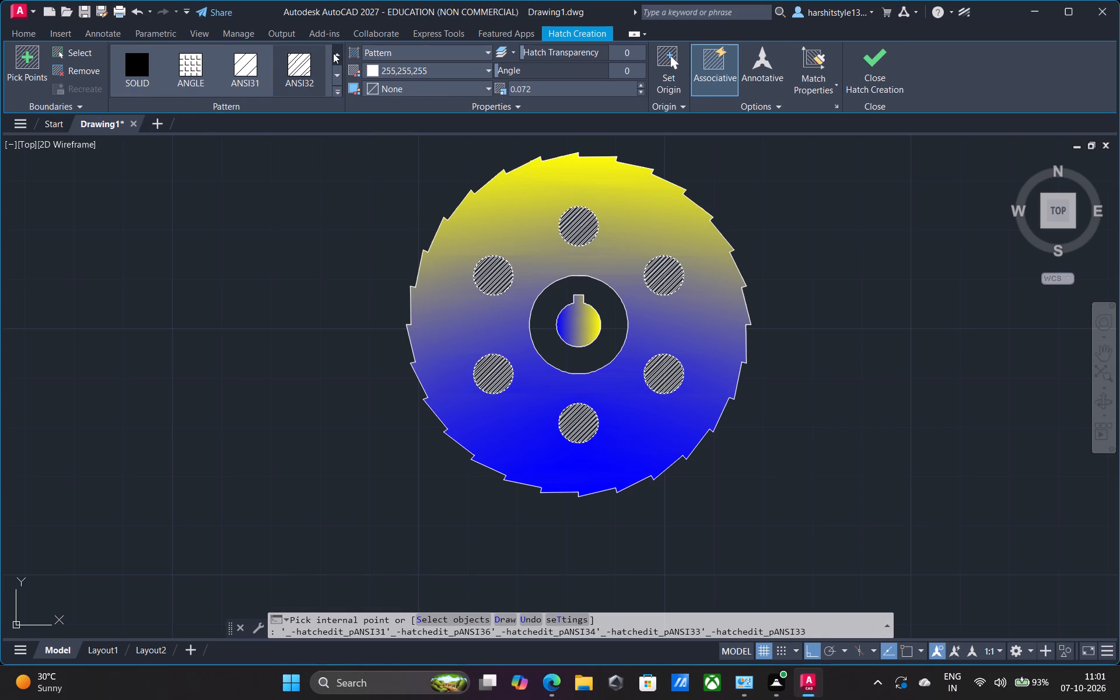
click(486, 45)
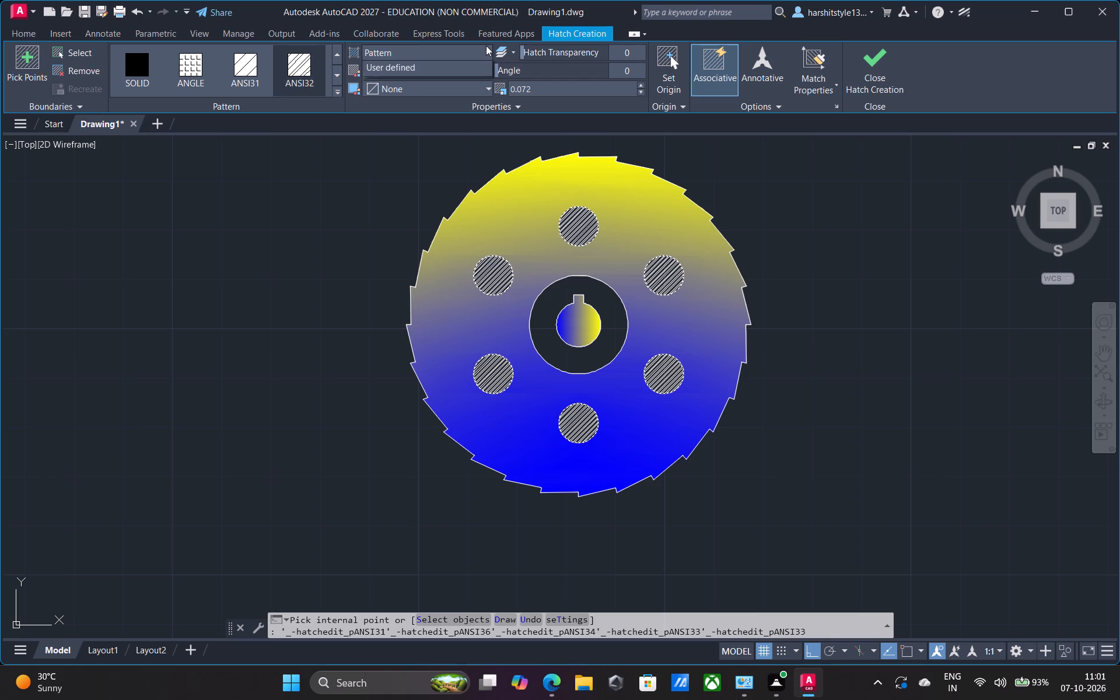
click(433, 70)
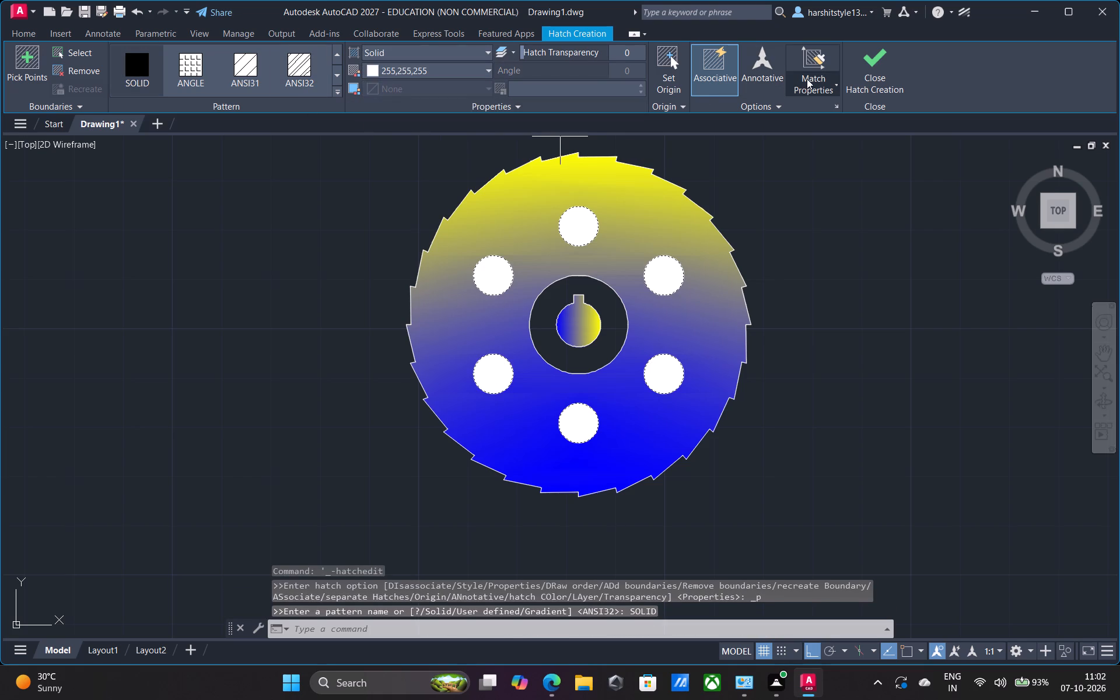
click(871, 59)
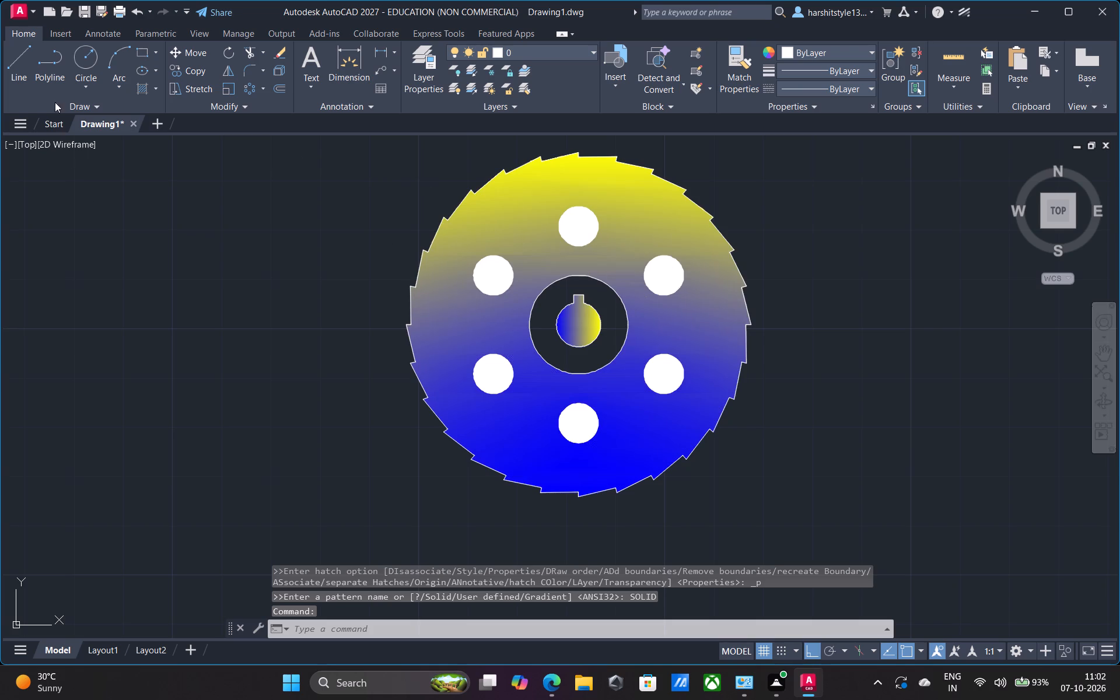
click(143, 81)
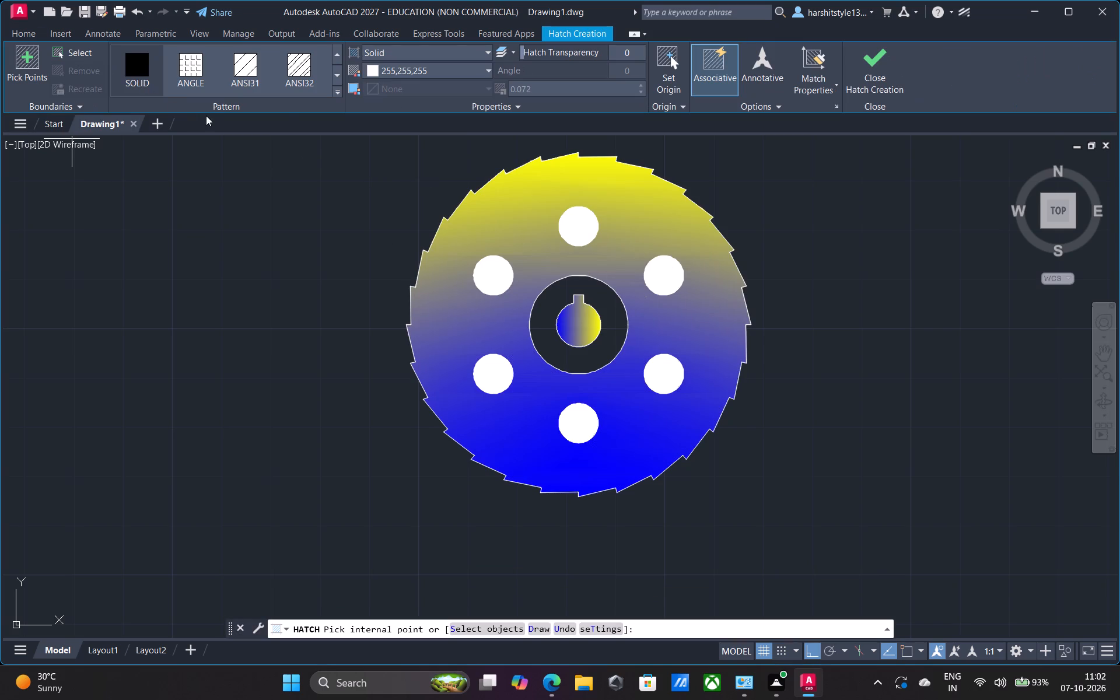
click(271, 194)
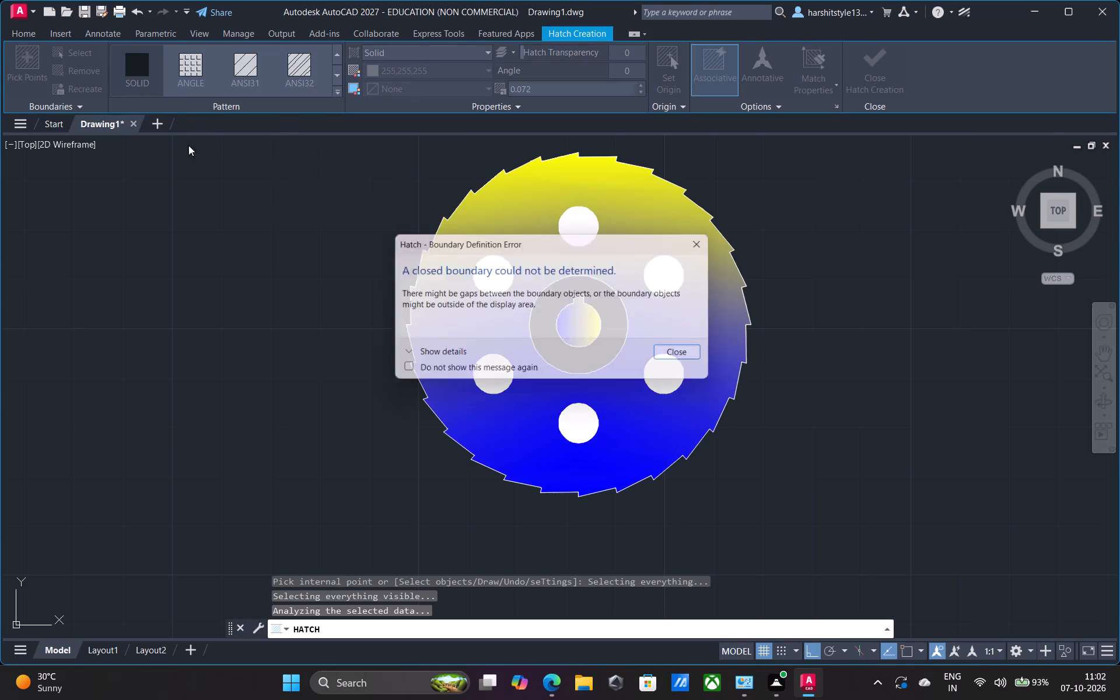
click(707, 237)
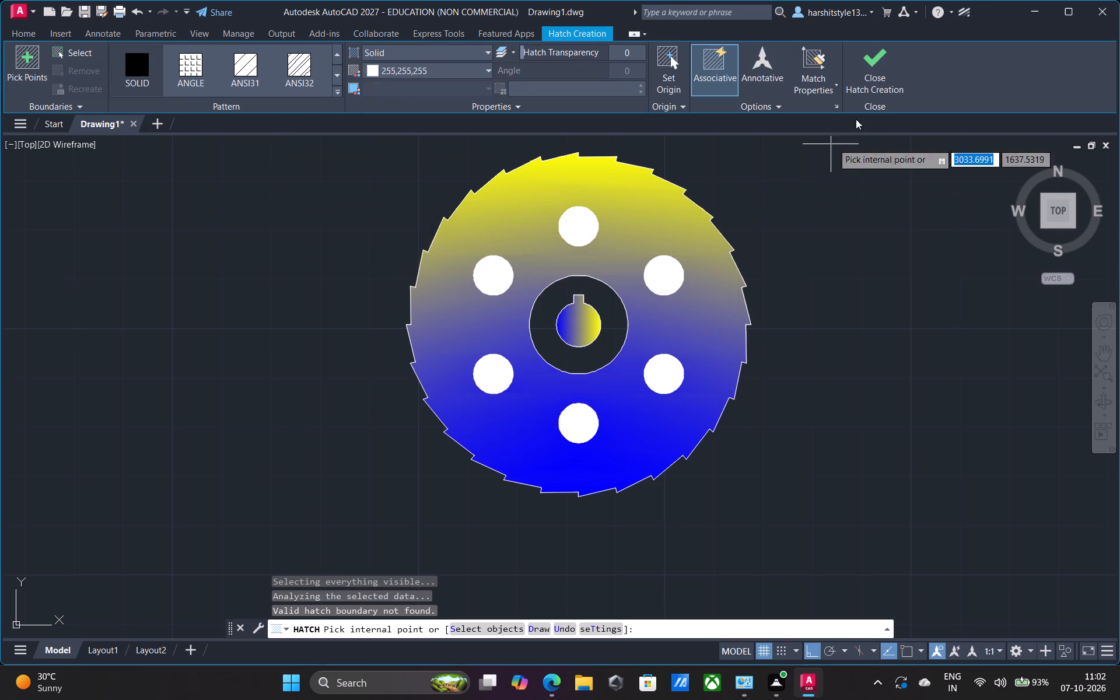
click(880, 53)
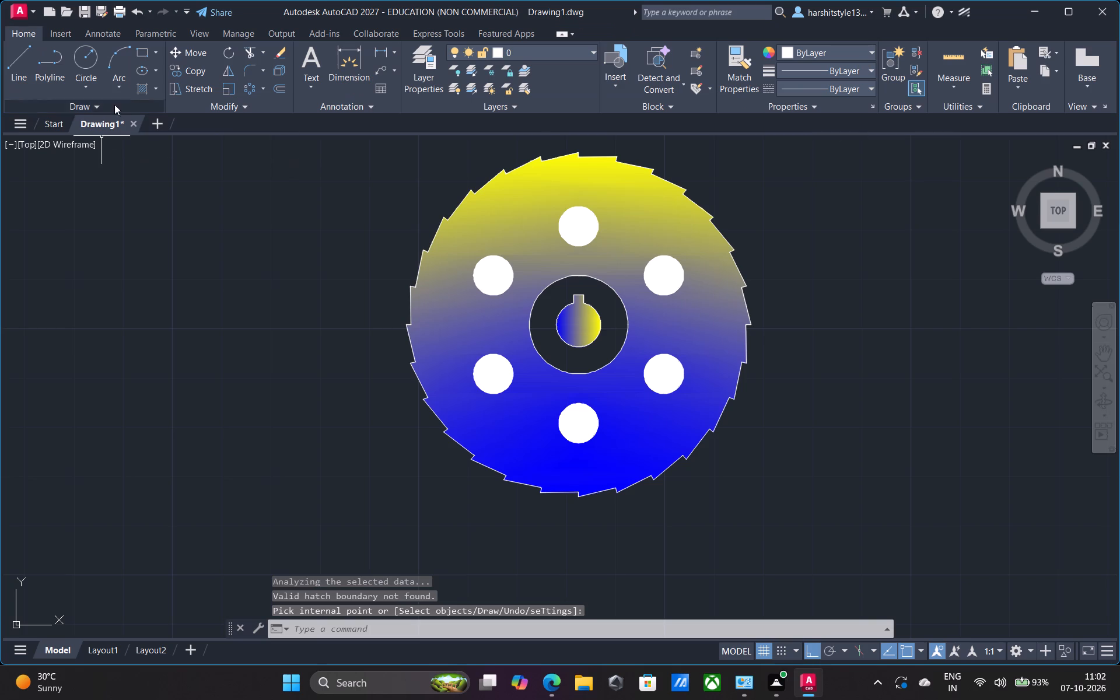
Fill the hub ring between the keyed central hole and the hub circle with a blue-to-yellow GR_INVSPH gradient.
click(153, 89)
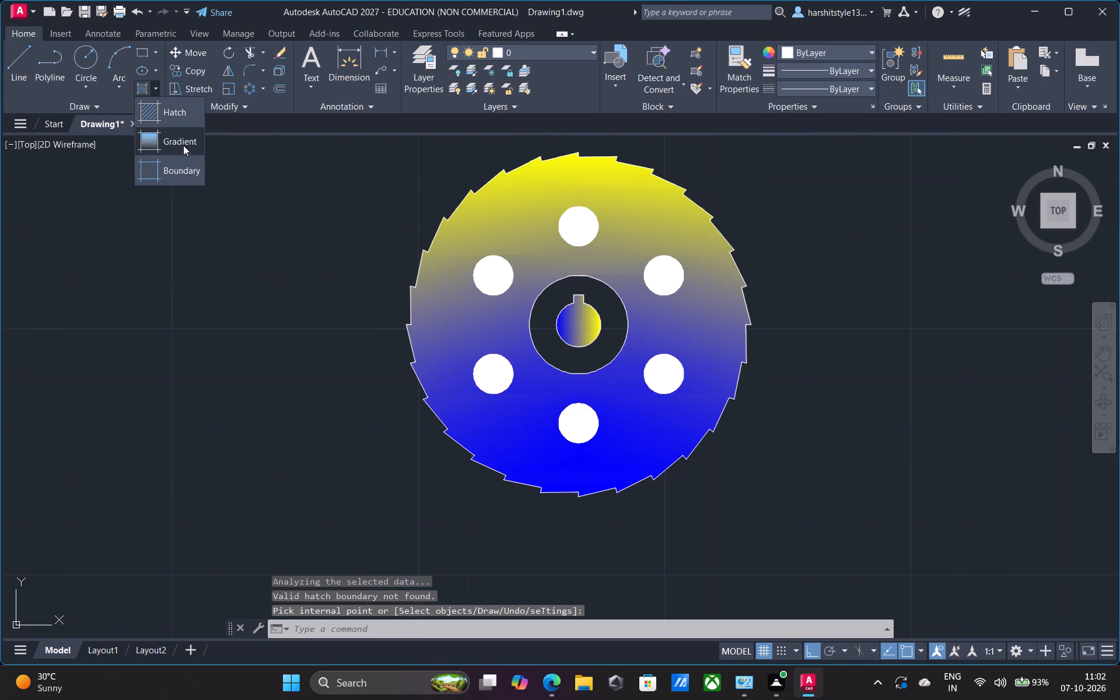
click(183, 144)
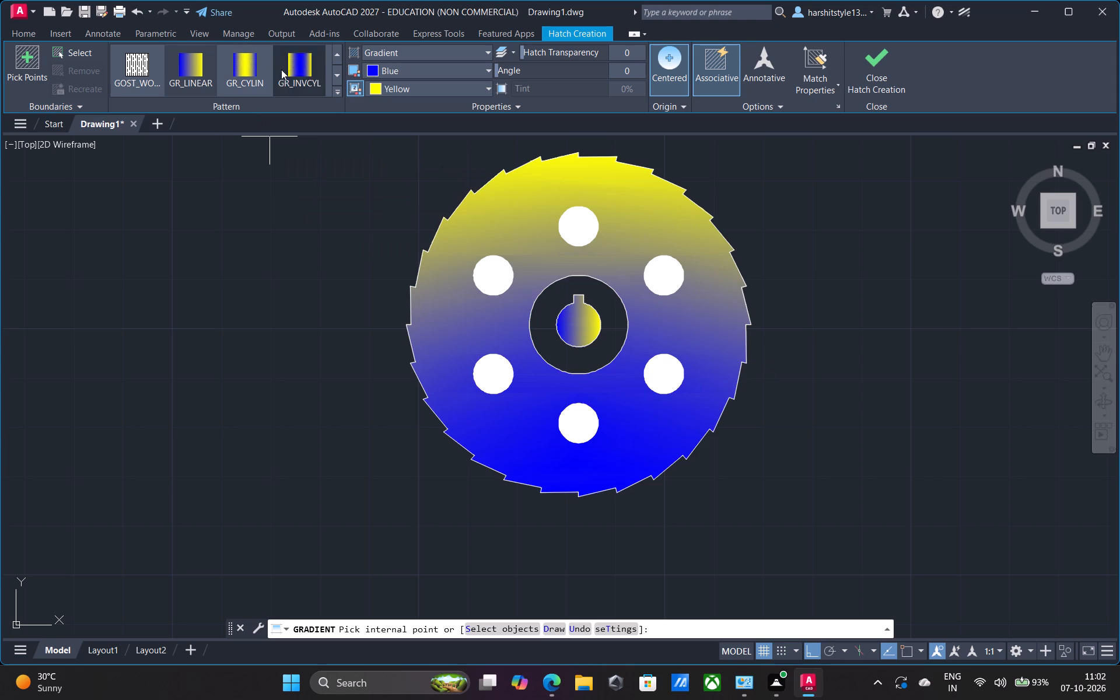
click(339, 79)
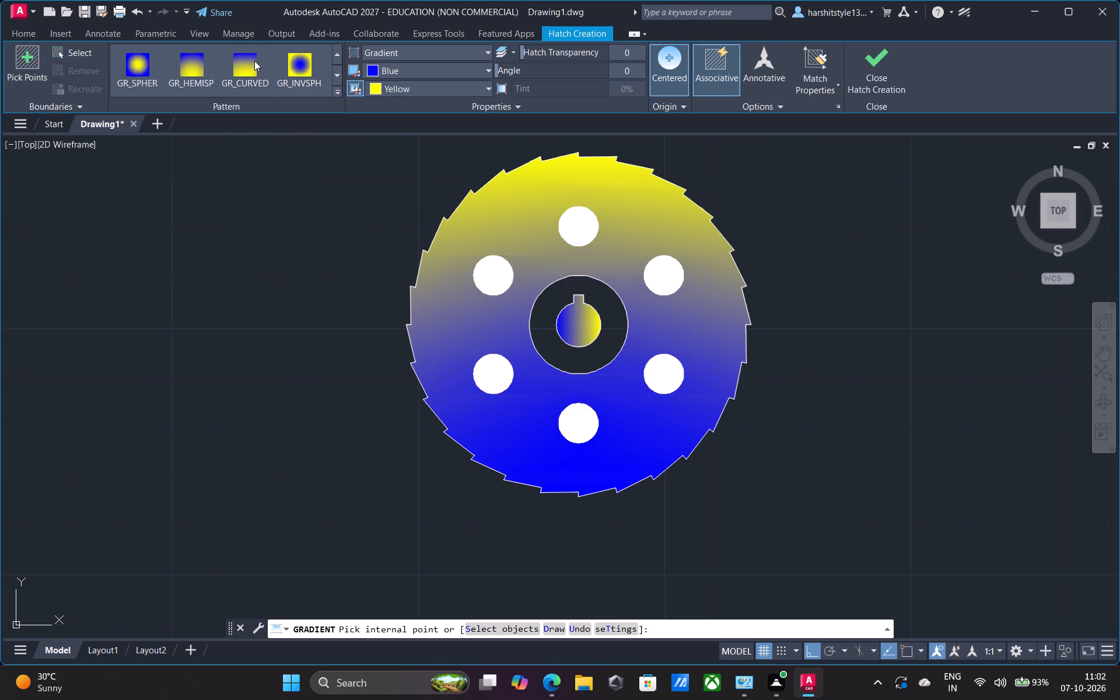
click(249, 61)
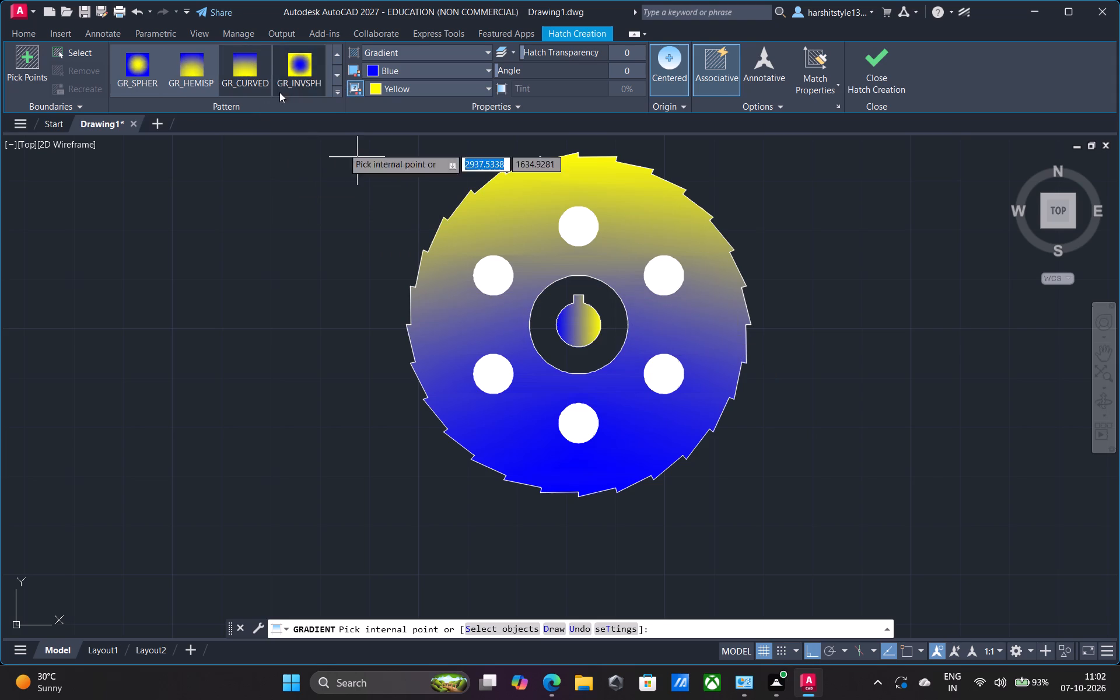
click(134, 65)
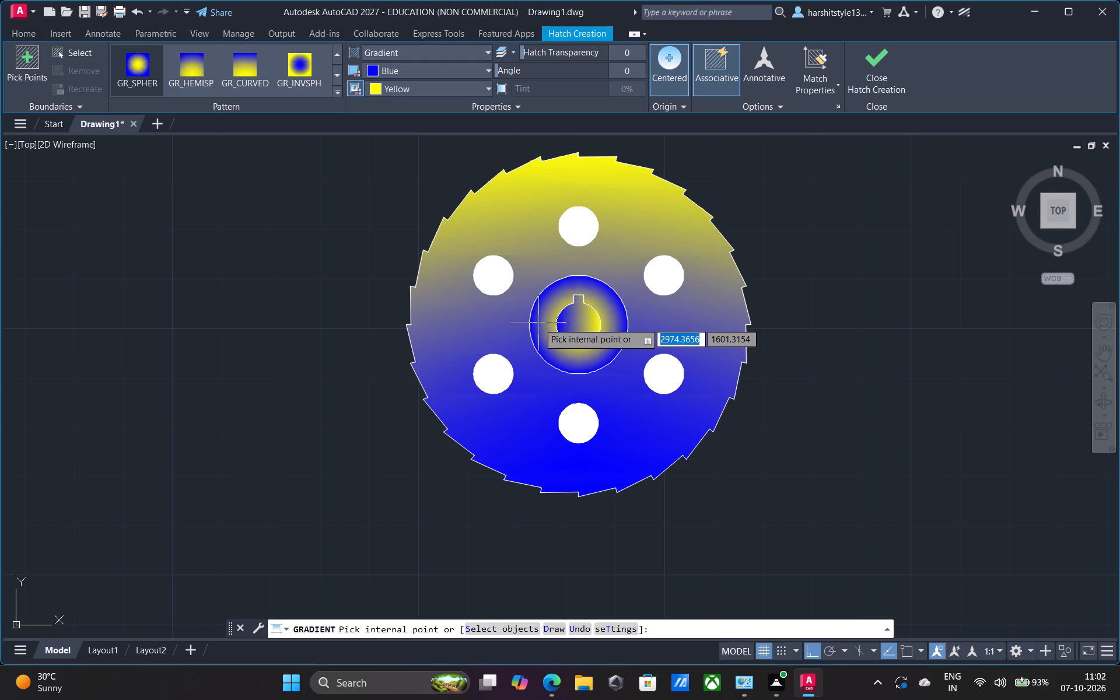
click(297, 69)
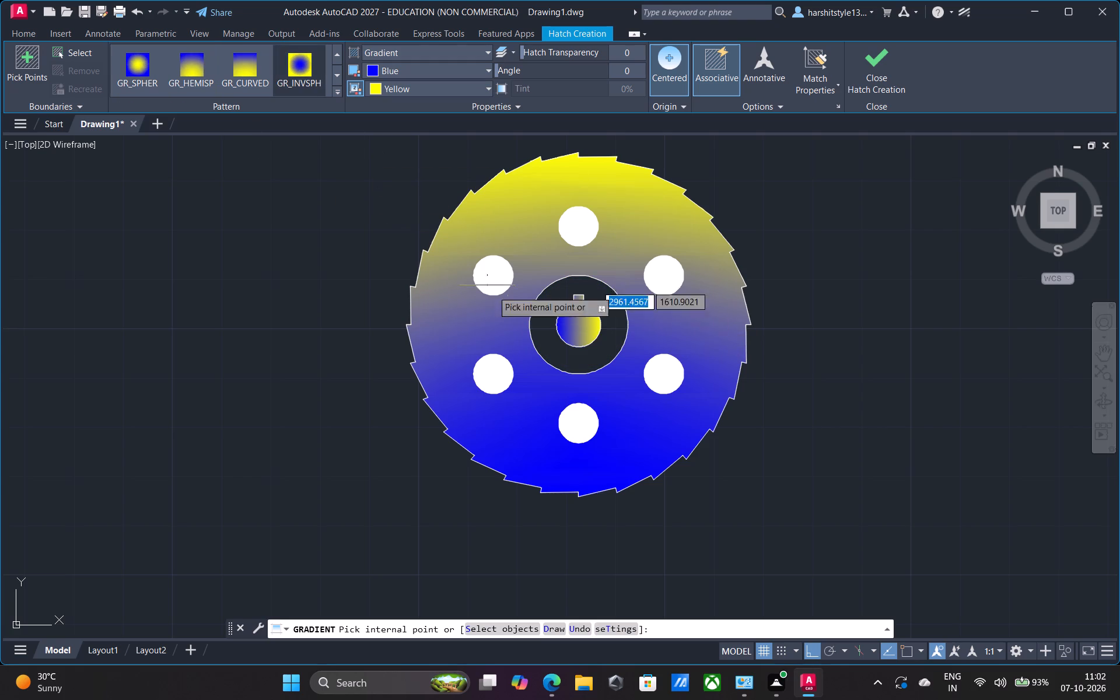
click(575, 354)
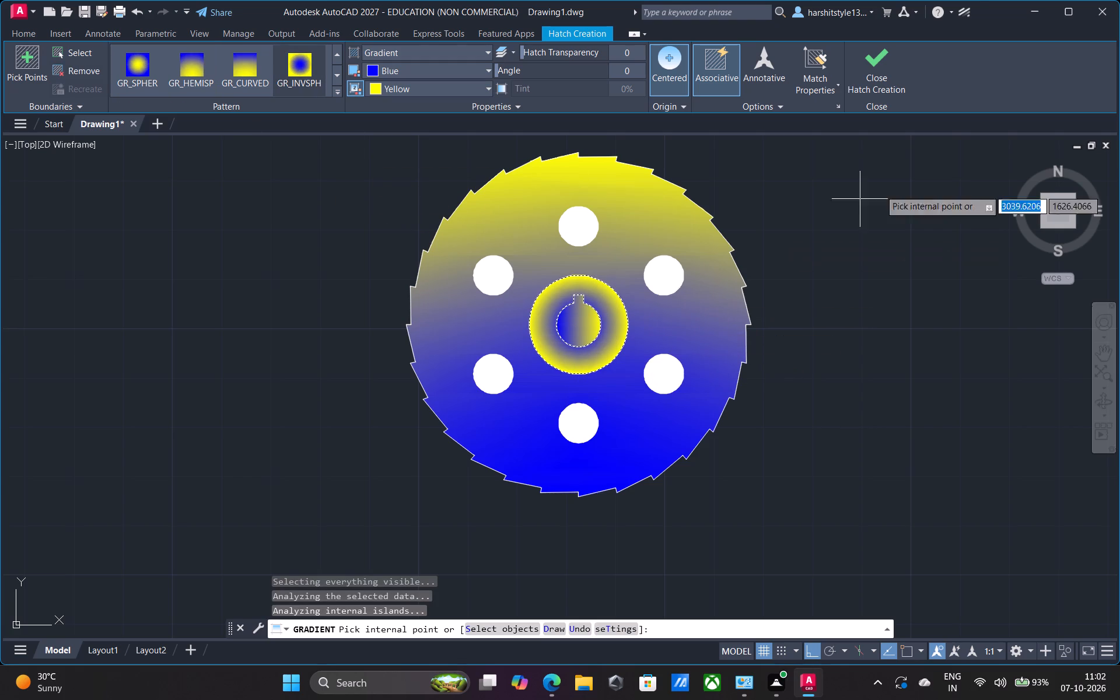
click(873, 60)
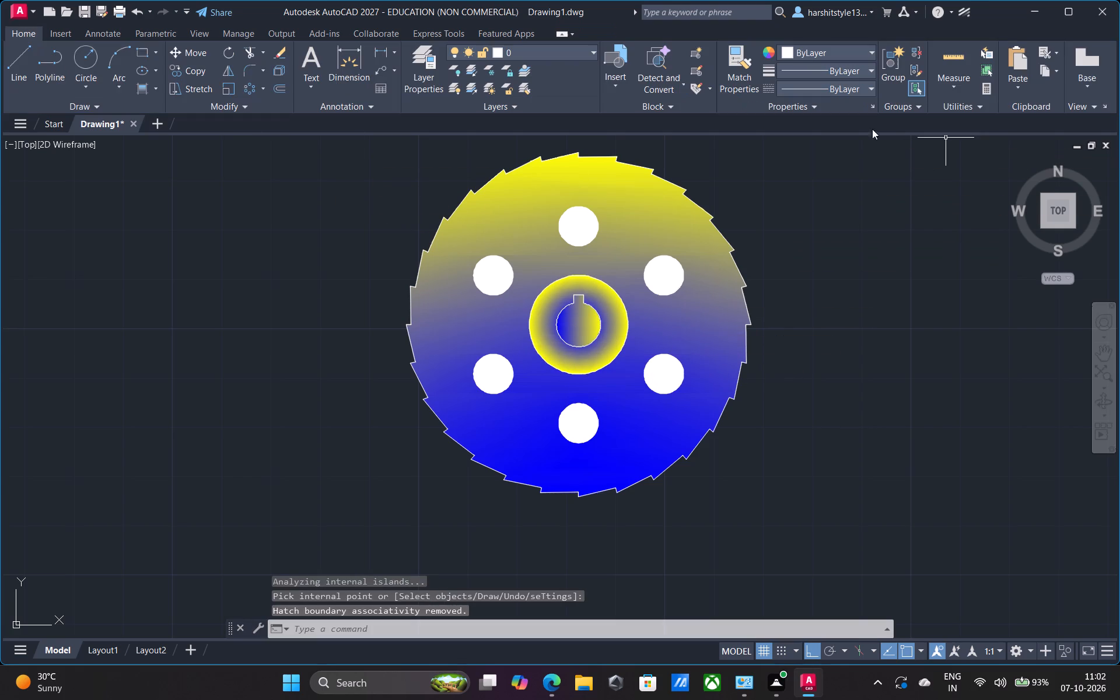
Save the drawing in the Documents folder as "Circular flange.dwg".
scroll(789, 251, down, 2)
middle_drag(797, 254, 553, 342)
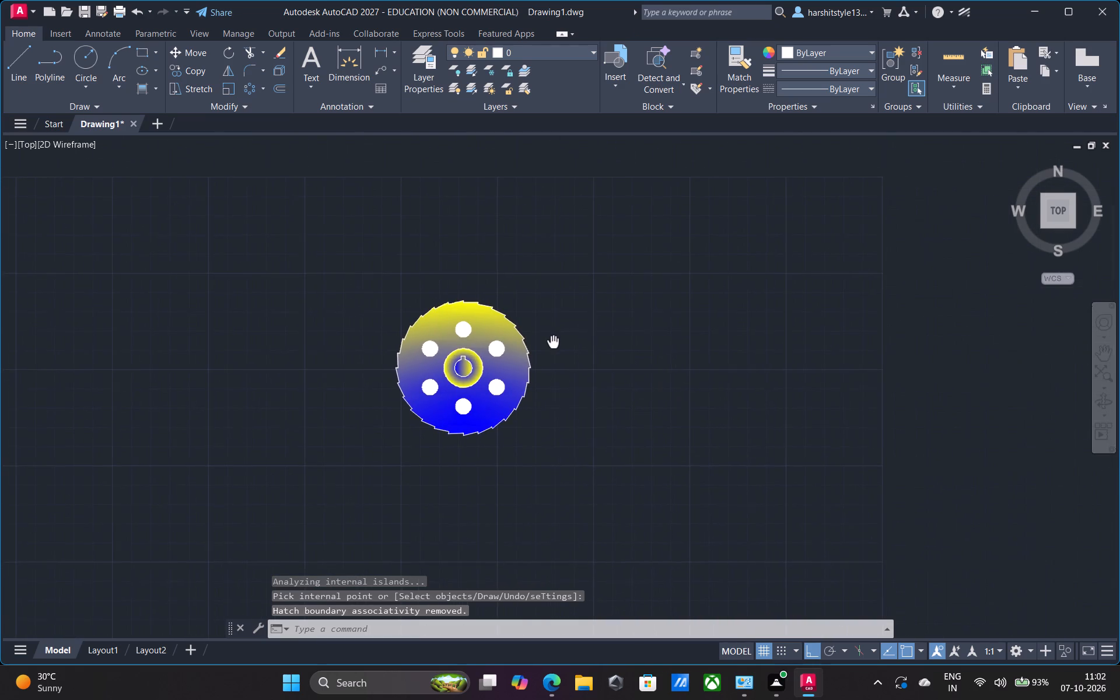
middle_drag(553, 342, 553, 341)
middle_drag(565, 337, 625, 302)
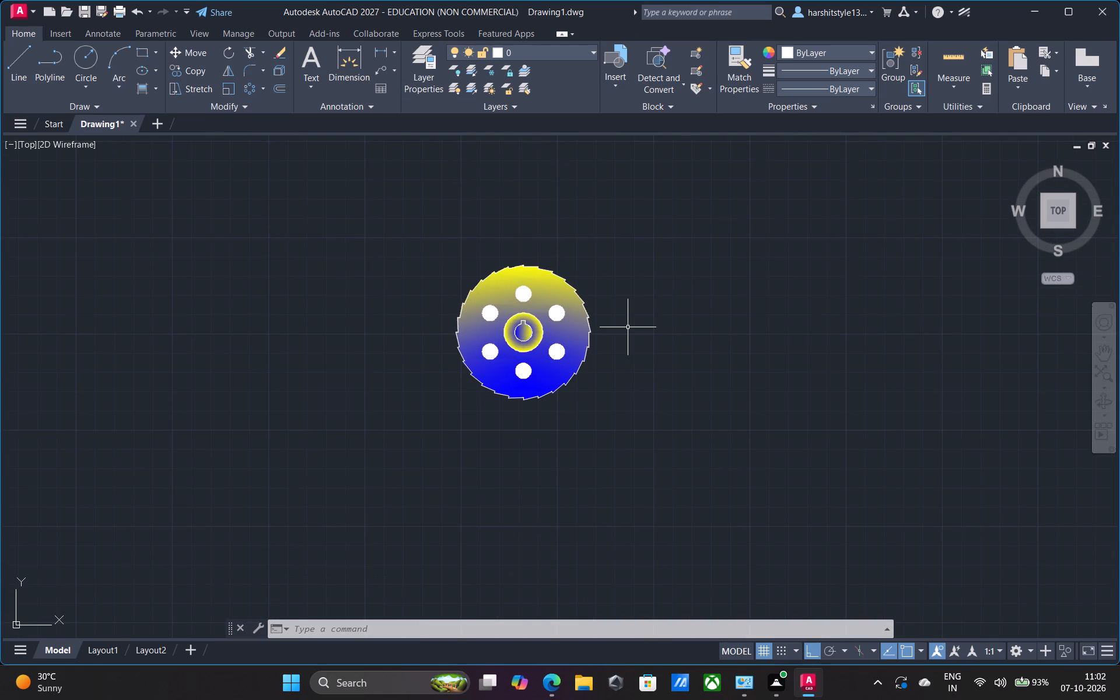
key(ctrl+s)
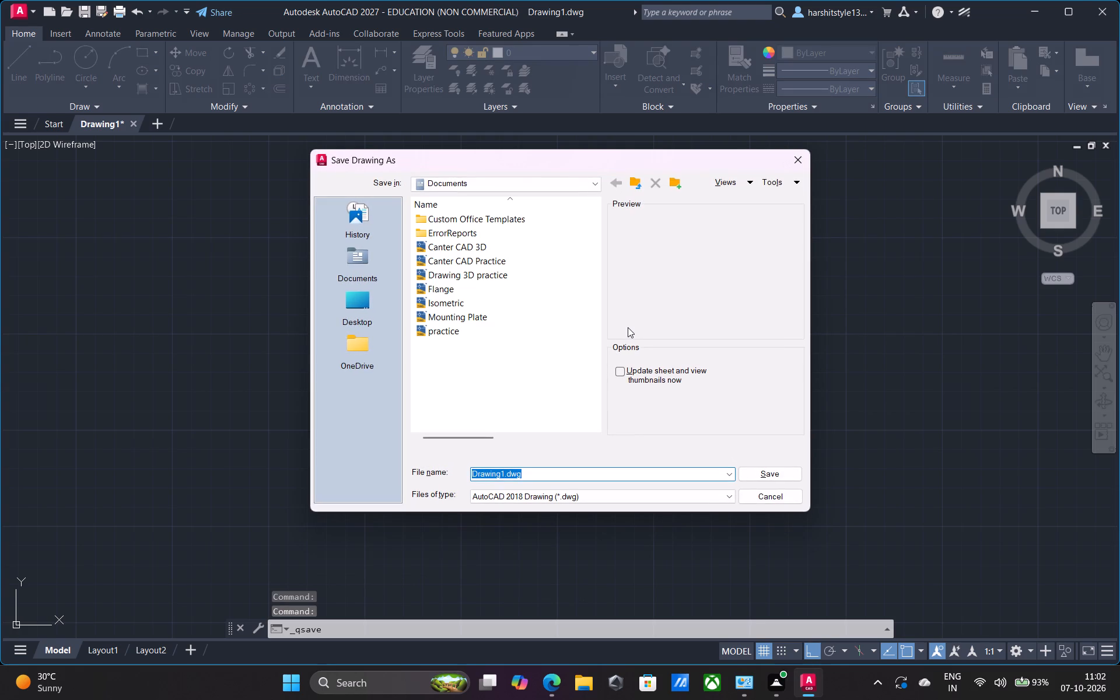
key(Left)
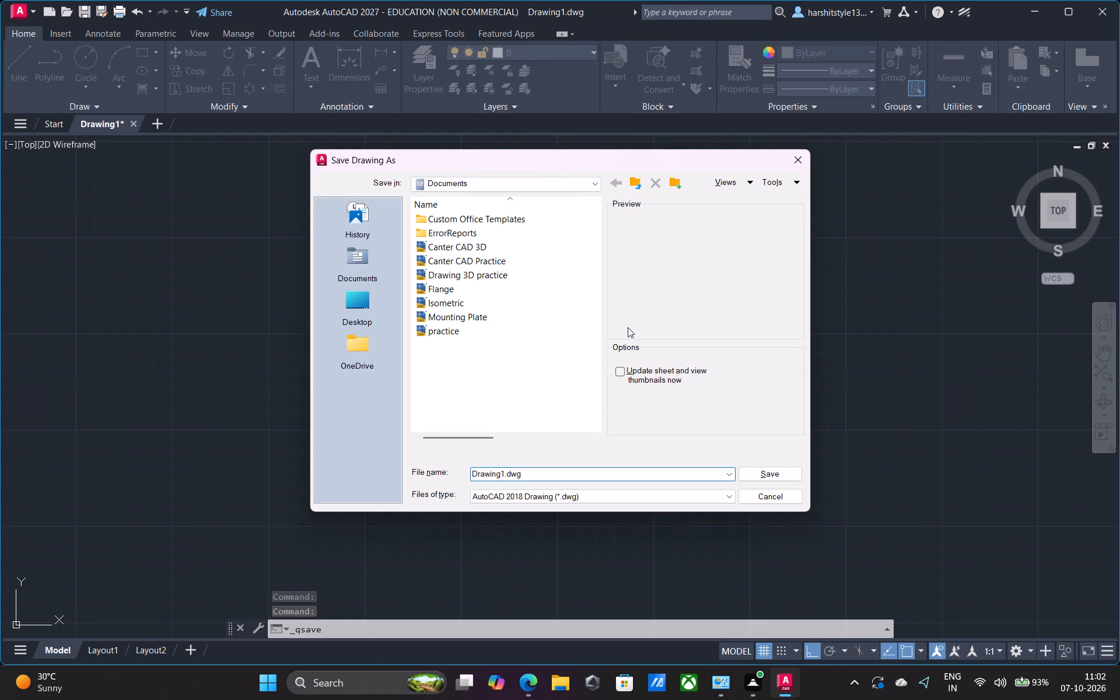
key(Right)
key(Right)
key(Right)
key(Right)
key(Right)
key(Right)
key(Right)
key(Right)
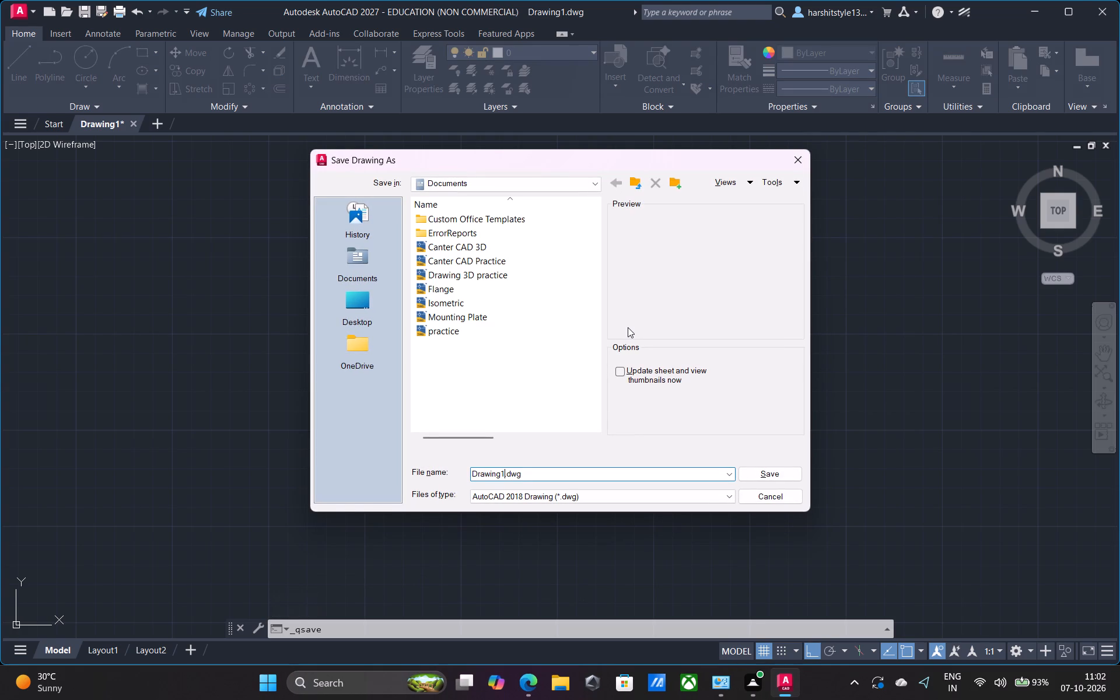
key(BackSpace)
key(BackSpace)
key(BackSpace)
key(BackSpace)
key(BackSpace)
key(BackSpace)
key(BackSpace)
key(BackSpace)
key(BackSpace)
key(BackSpace)
key(BackSpace)
key(BackSpace)
key(BackSpace)
key(BackSpace)
key(BackSpace)
key(BackSpace)
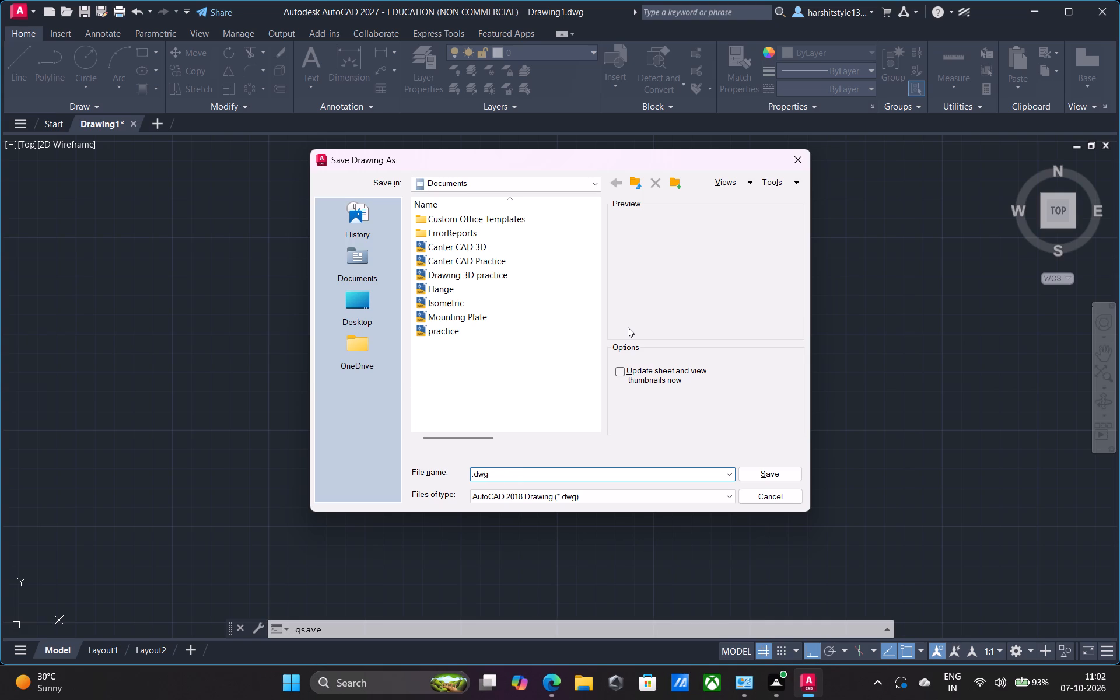
key(shift+c)
text(ircular)
key(space)
text(flange)
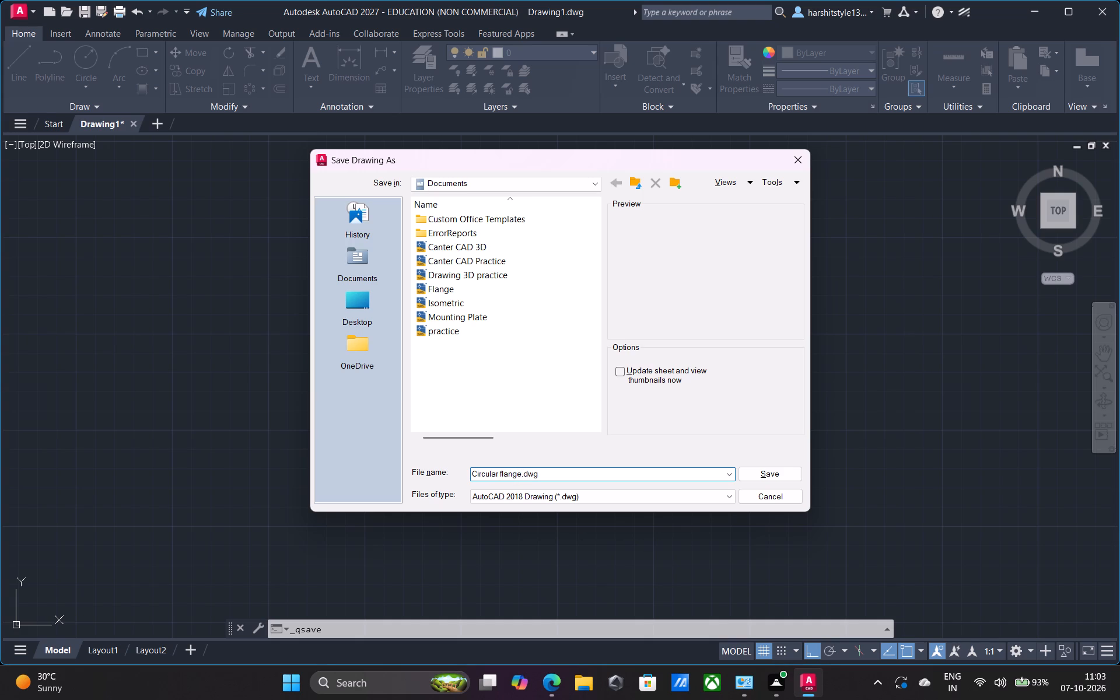
key(Return)
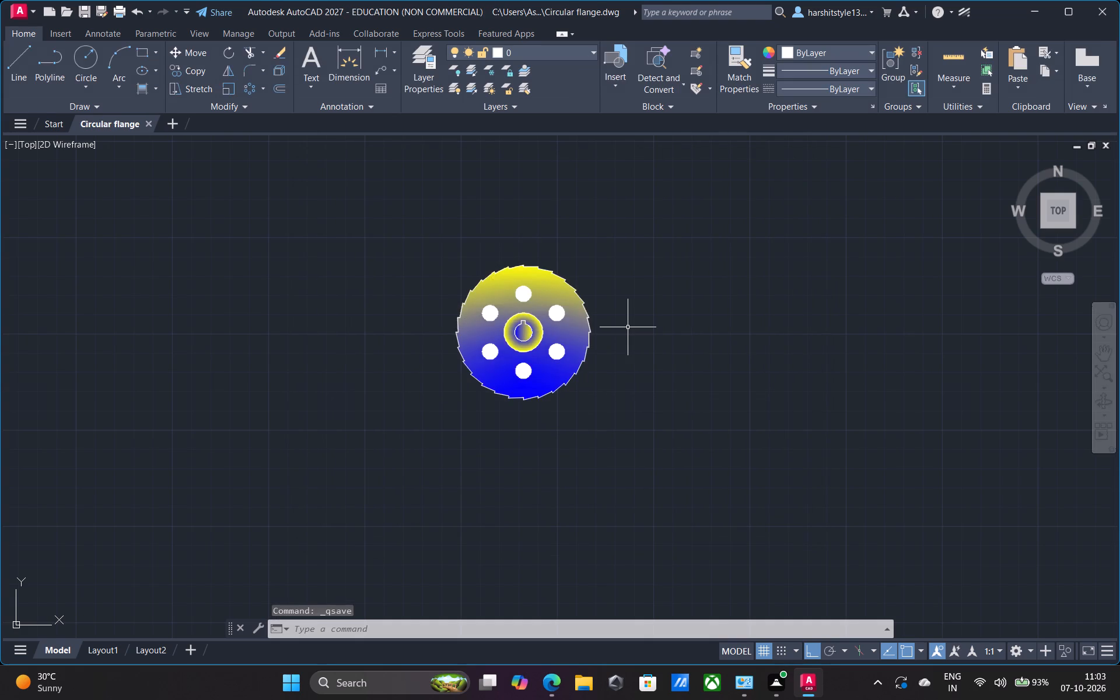
Set up the model plot with the DWG To PDF.pc3 plotter, the drawing extents as plot area and Fit to paper scaling.
key(ctrl+p)
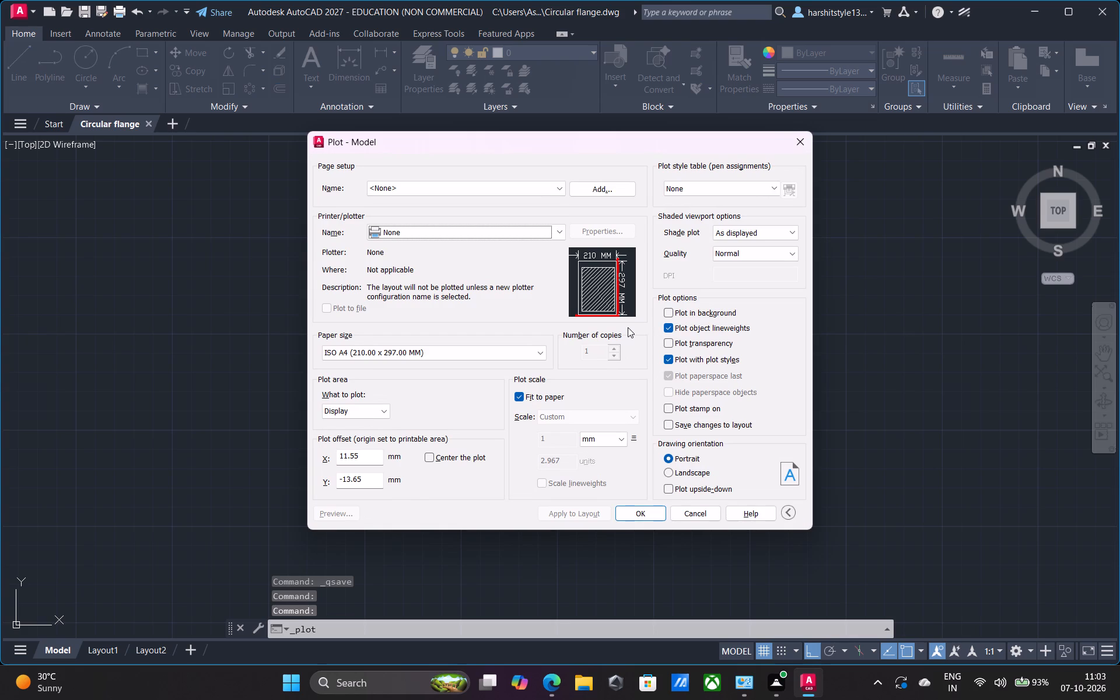
click(562, 231)
click(444, 374)
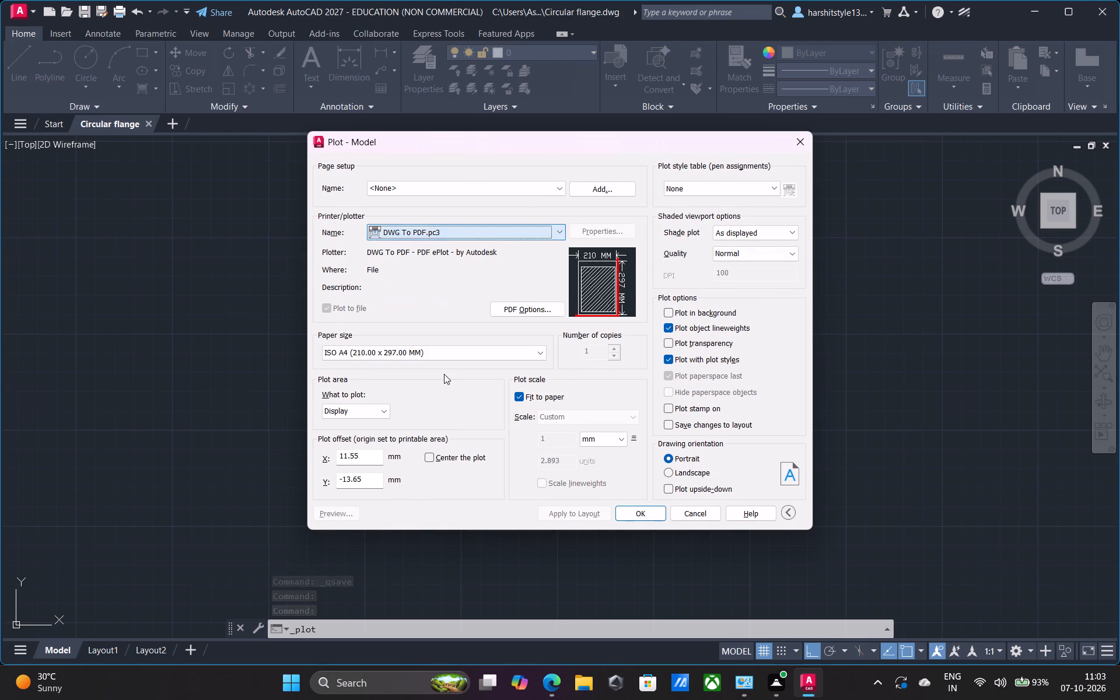
click(381, 408)
click(379, 430)
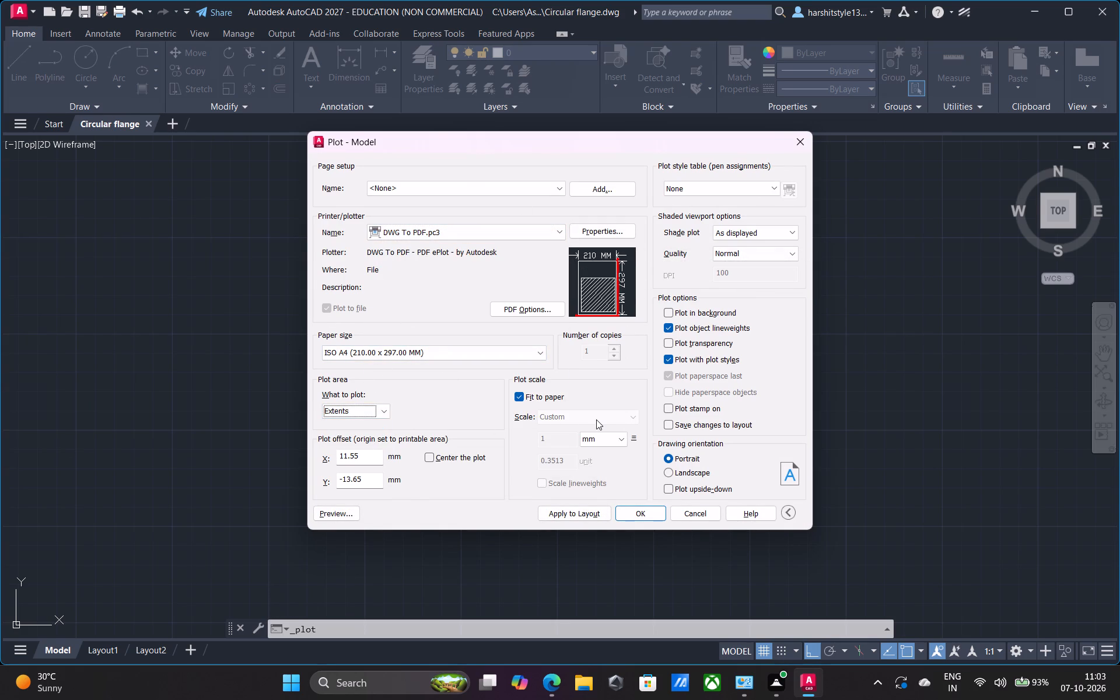
click(639, 416)
triple_click(635, 416)
click(518, 392)
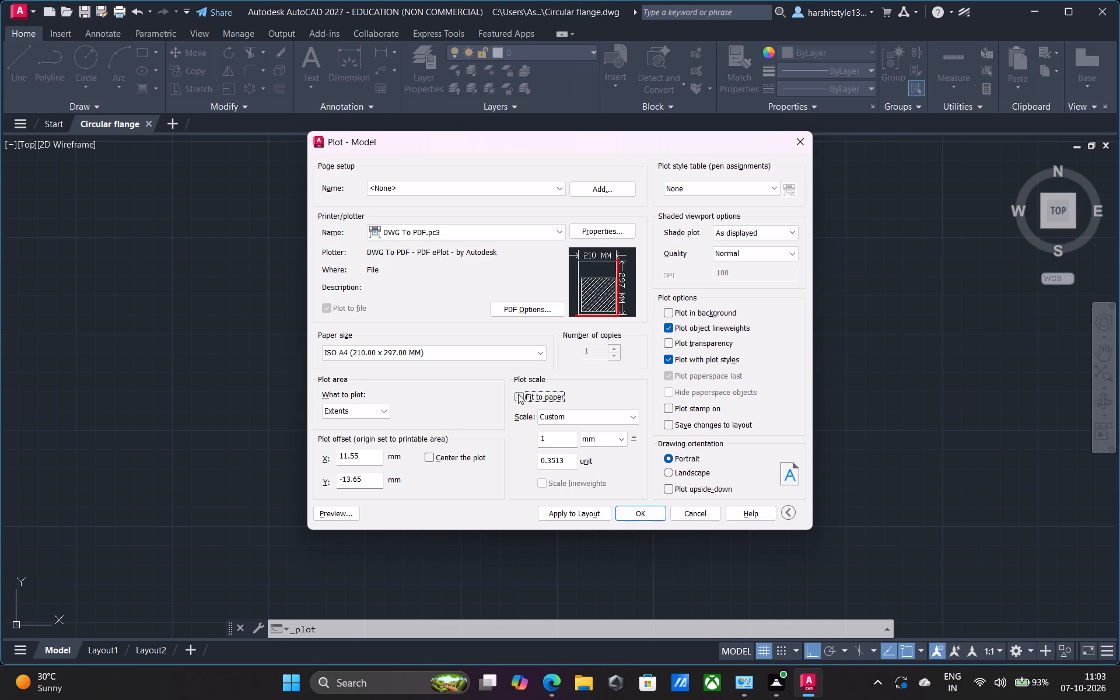
click(518, 394)
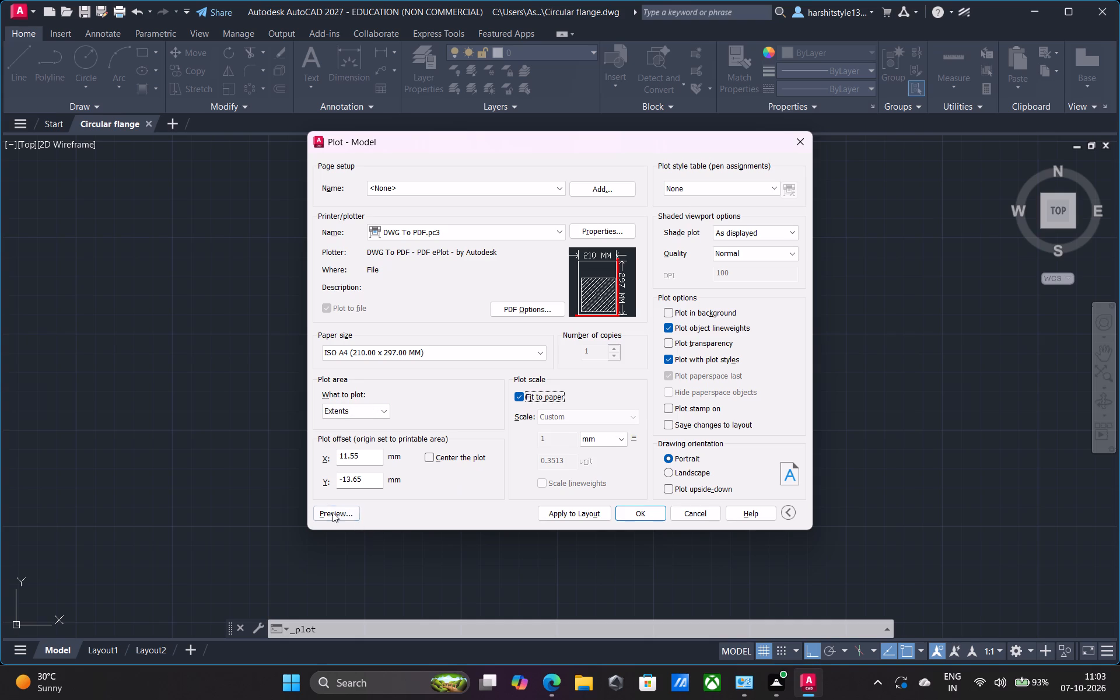
Preview the plot and examine how the ratchet wheel sits on the A4 portrait sheet.
click(330, 512)
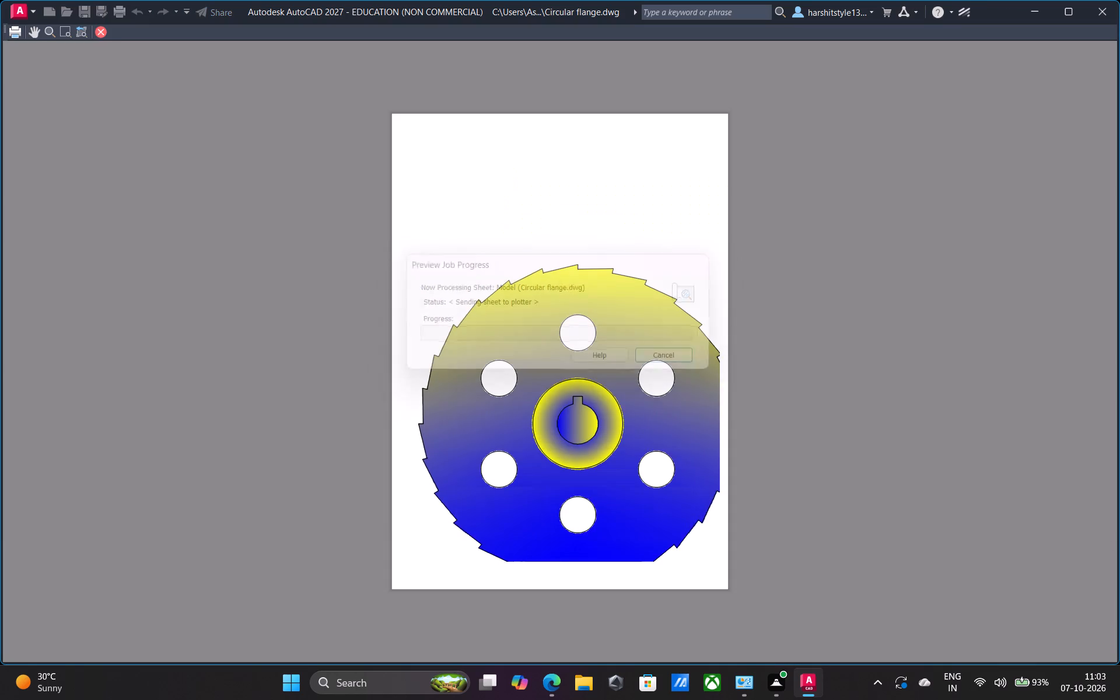
middle_drag(610, 394, 584, 377)
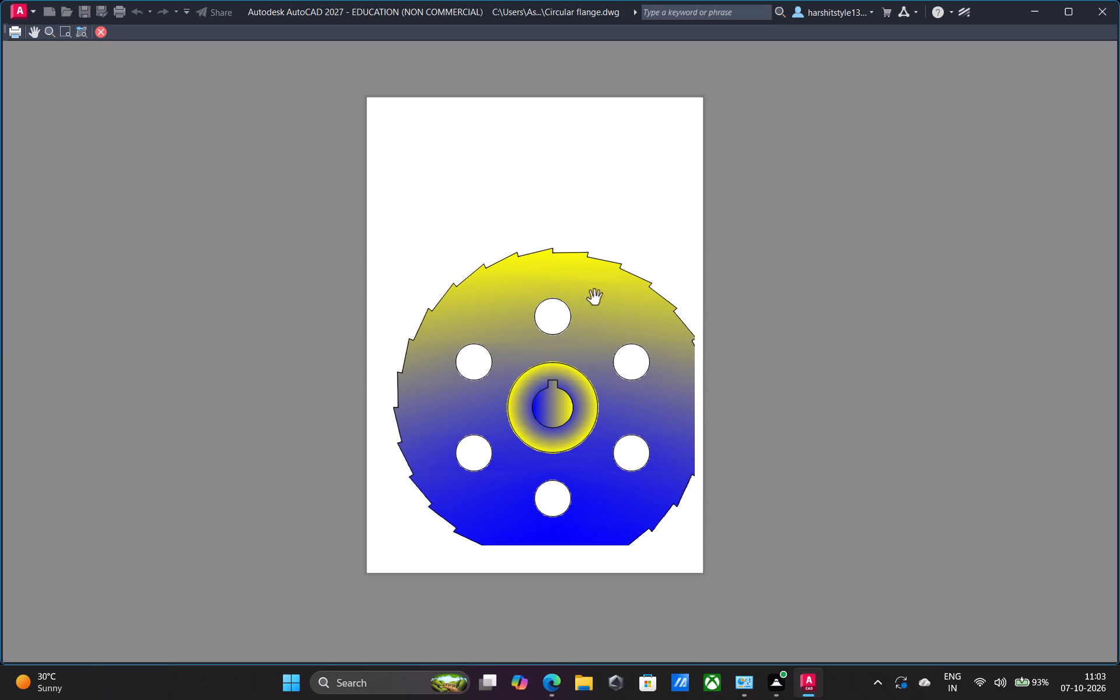
key(ctrl+z)
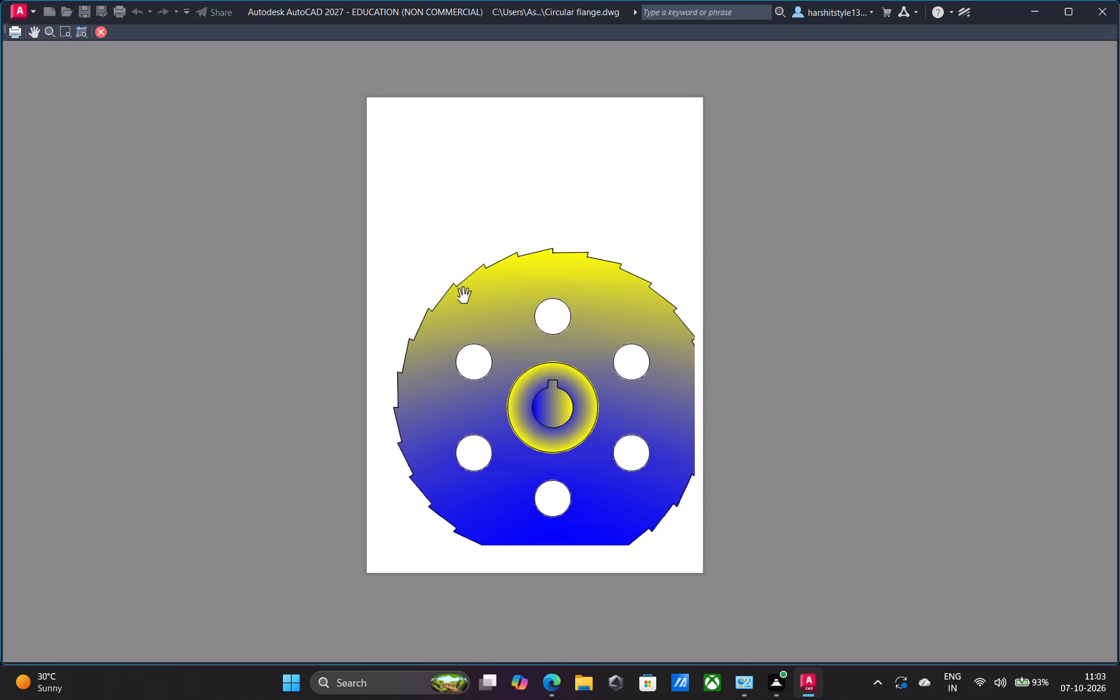
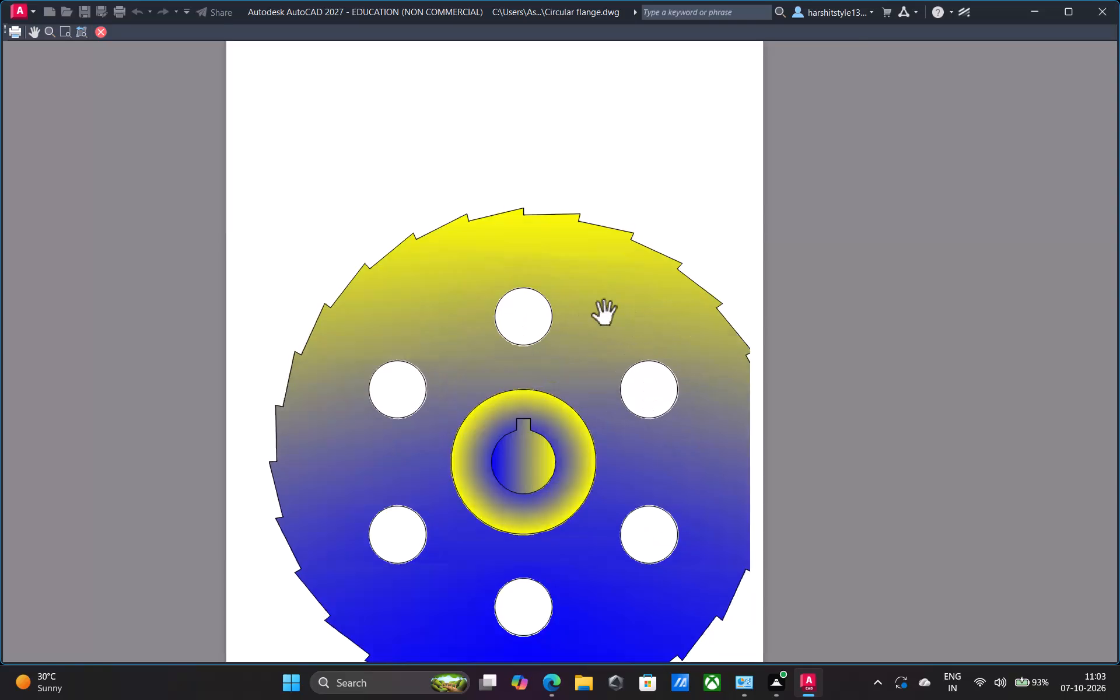
Change the plot's drawing orientation to Landscape and preview the ratchet wheel's placement on the A4 sheet.
scroll(603, 316, down, 6)
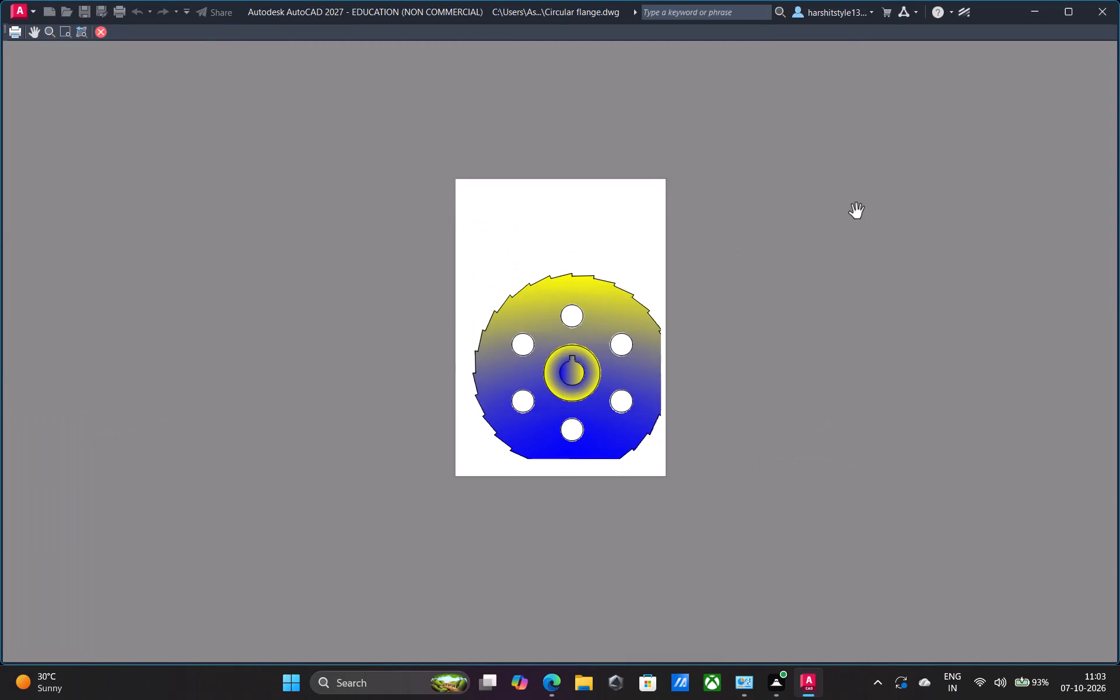
click(102, 29)
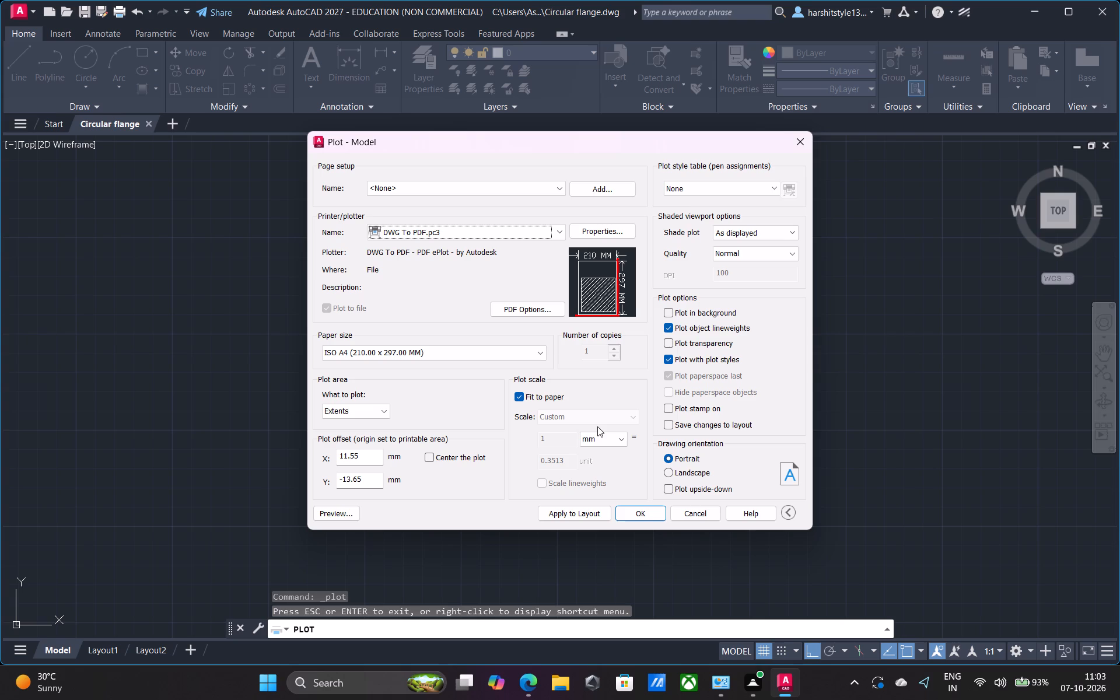
click(669, 470)
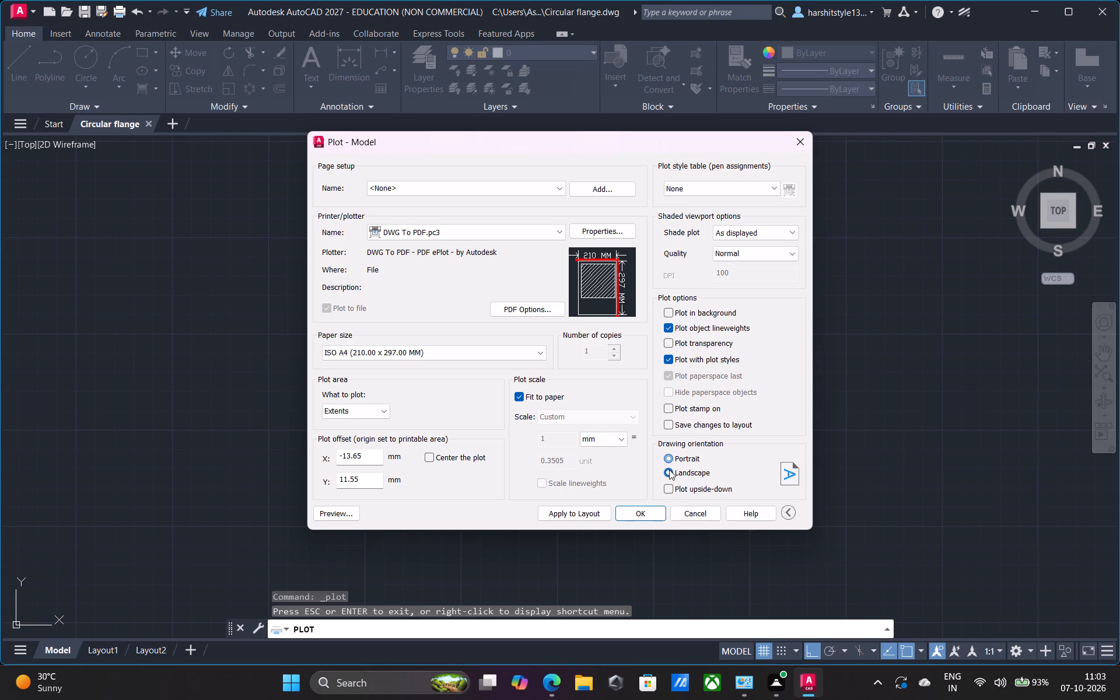
click(330, 513)
drag(377, 330, 400, 342)
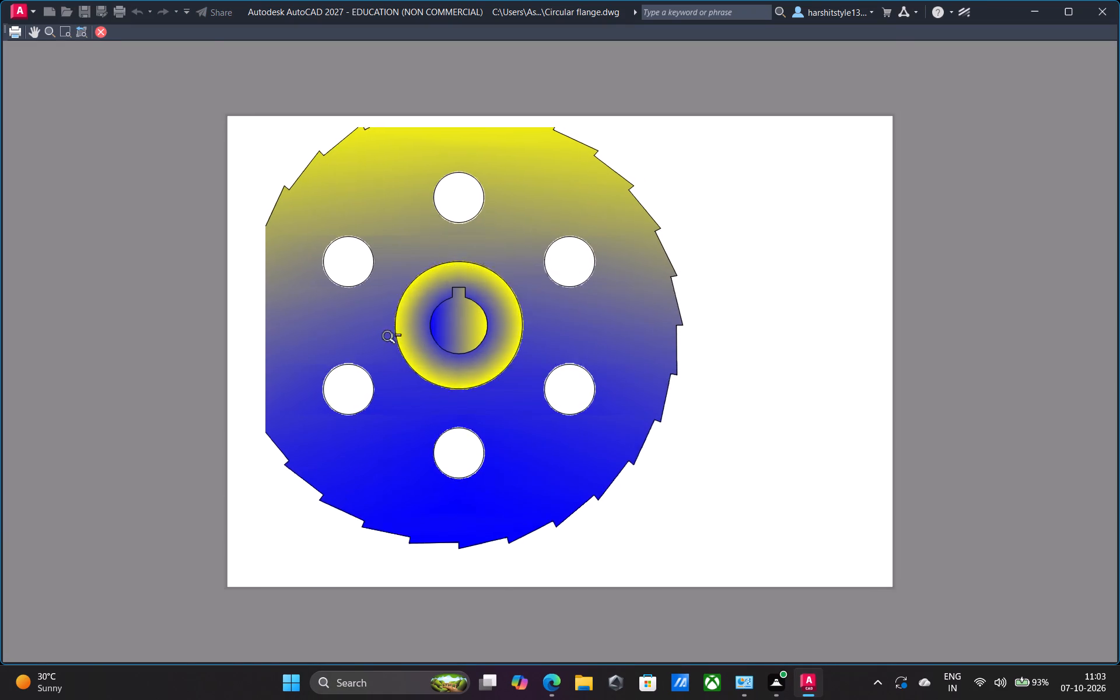
drag(400, 342, 531, 399)
scroll(506, 388, up, 1)
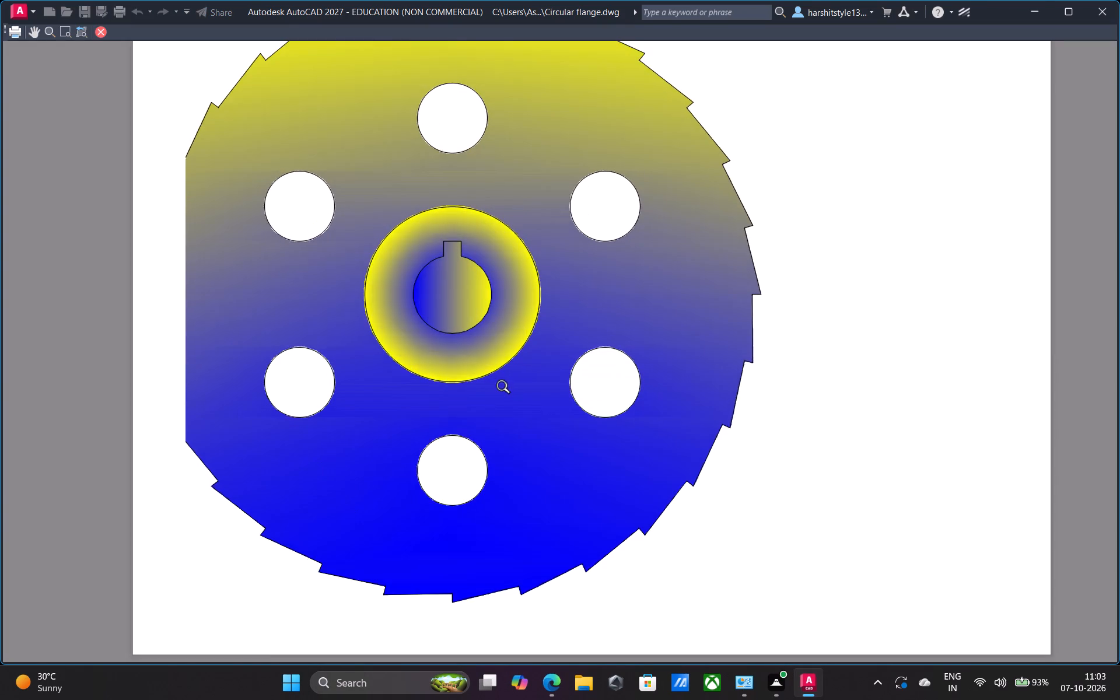
scroll(505, 387, down, 1)
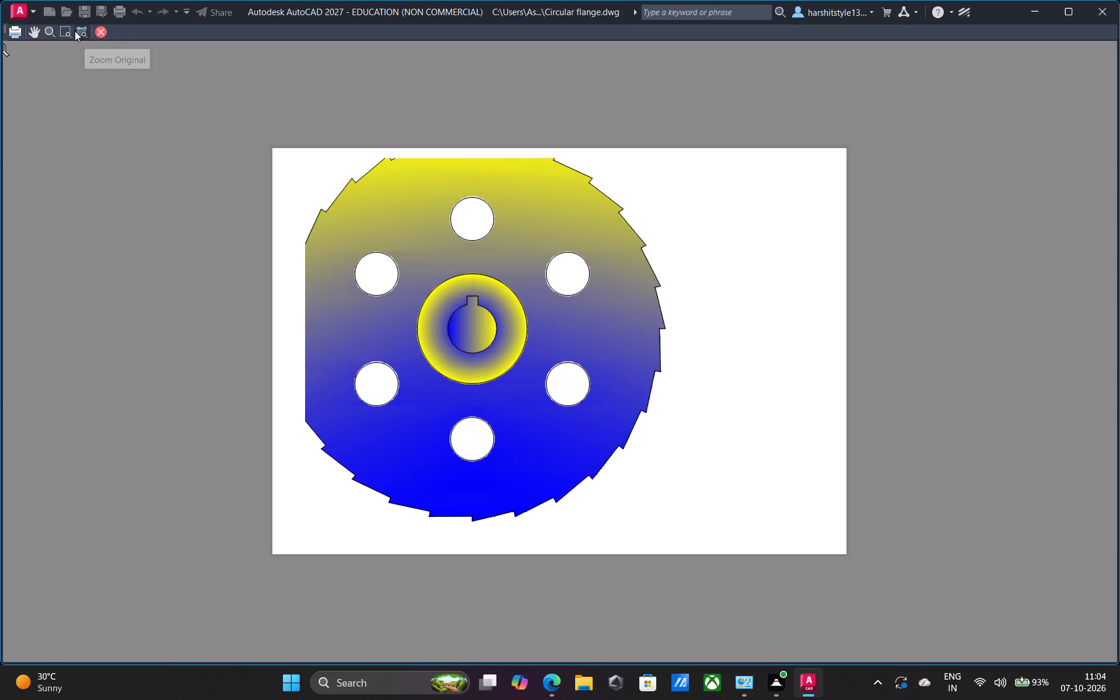
click(97, 29)
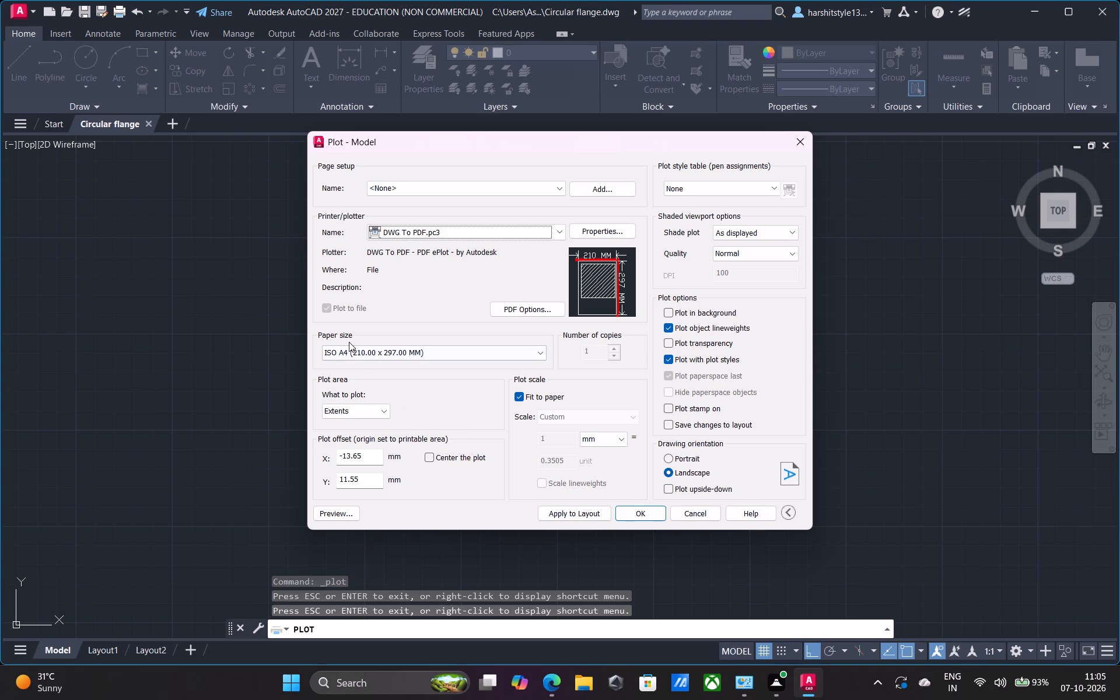
Center the plot on the landscape sheet and check the ratchet wheel's placement in the plot preview.
click(428, 457)
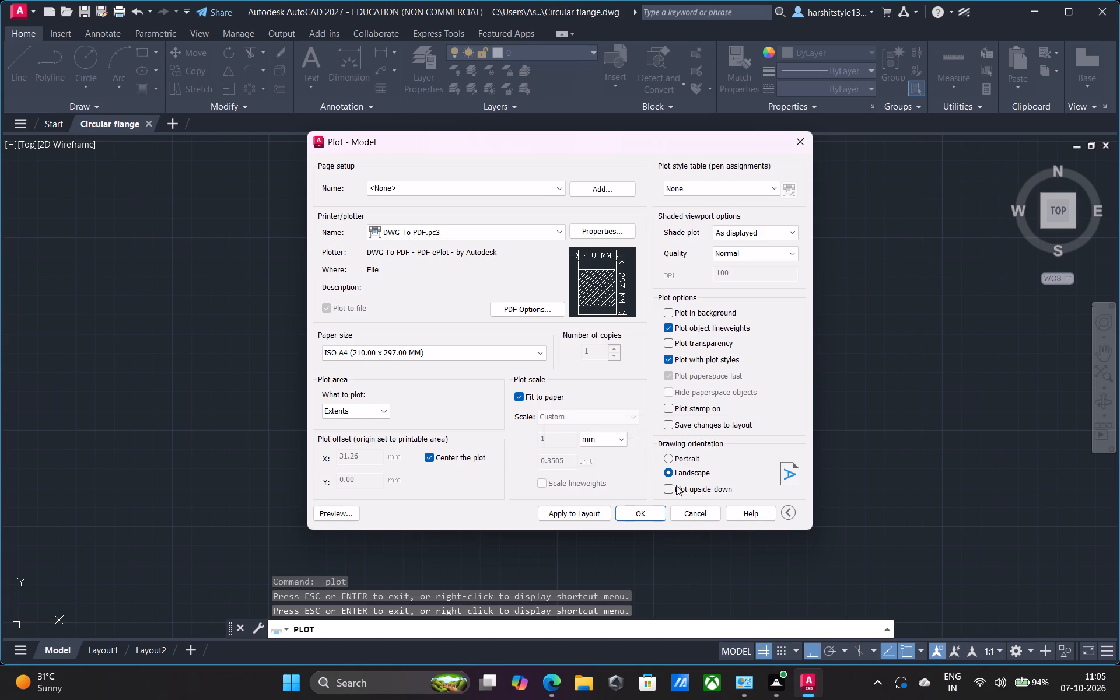
click(339, 517)
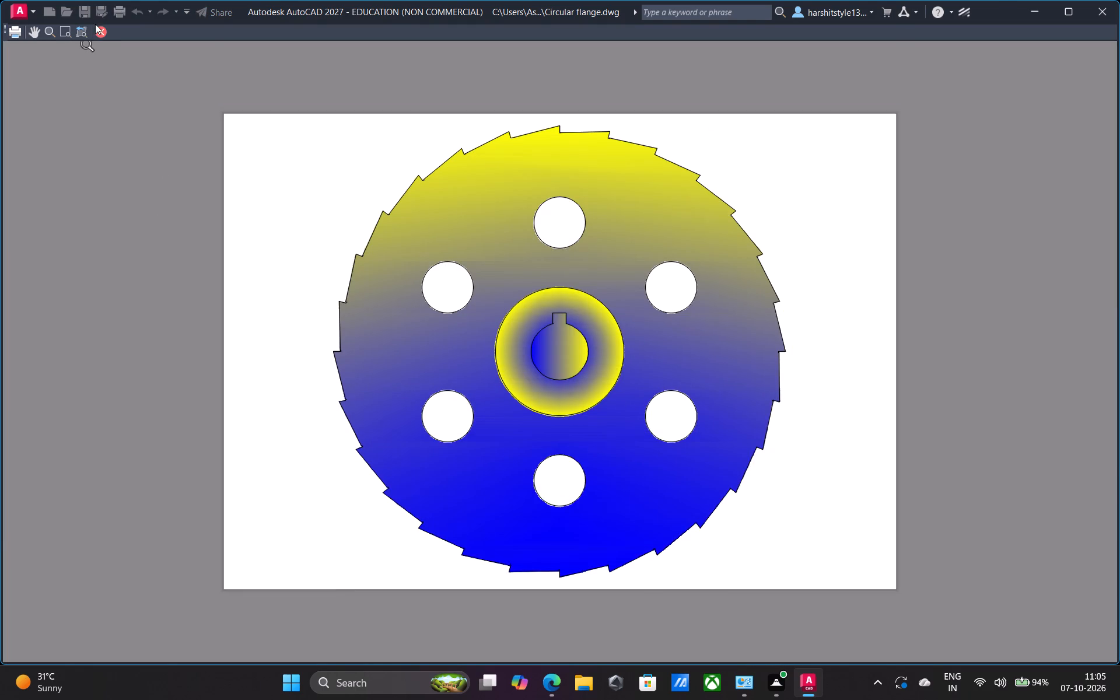
click(98, 27)
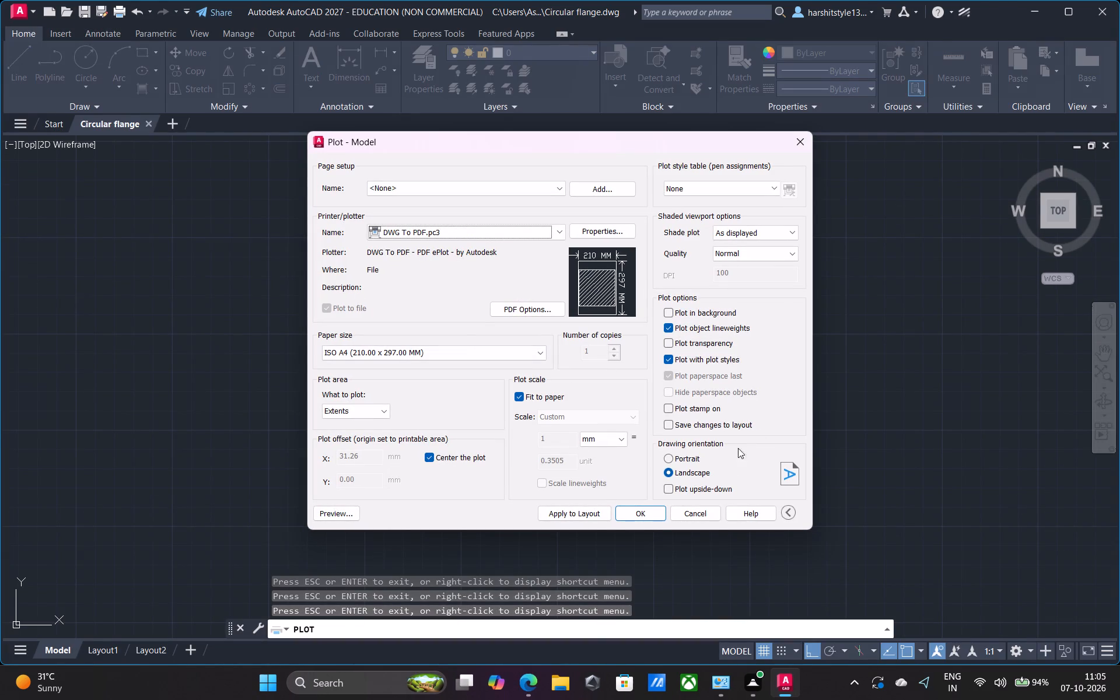
Plot the drawing to a PDF file named "Circular flange-Model.pdf" in the Documents folder.
click(645, 509)
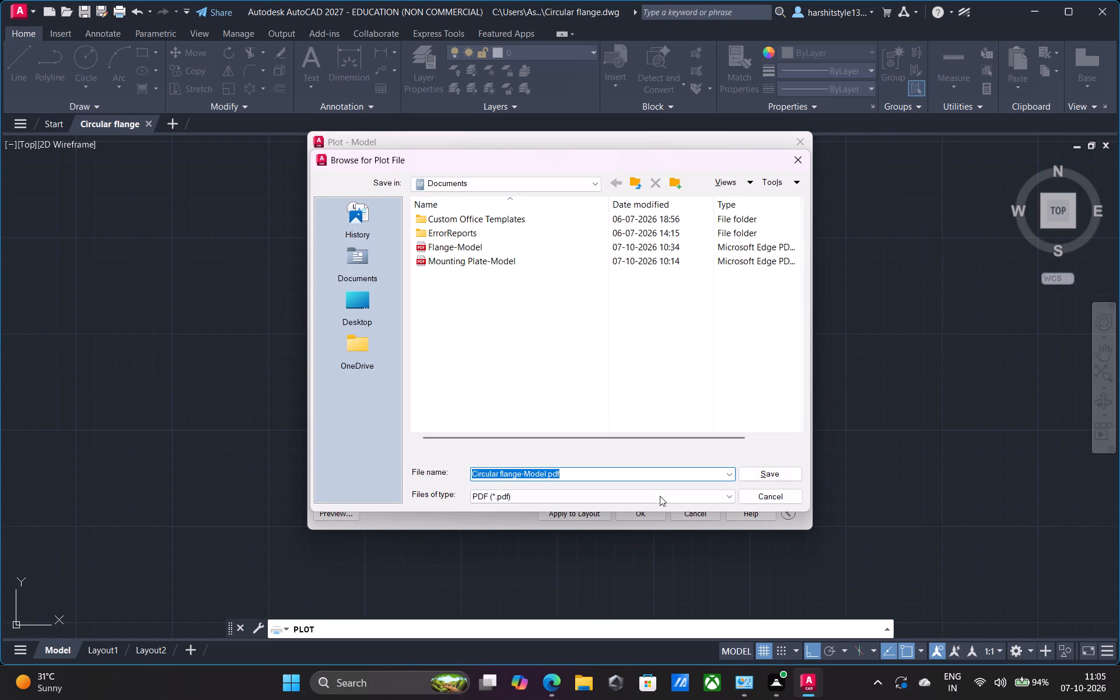
click(752, 476)
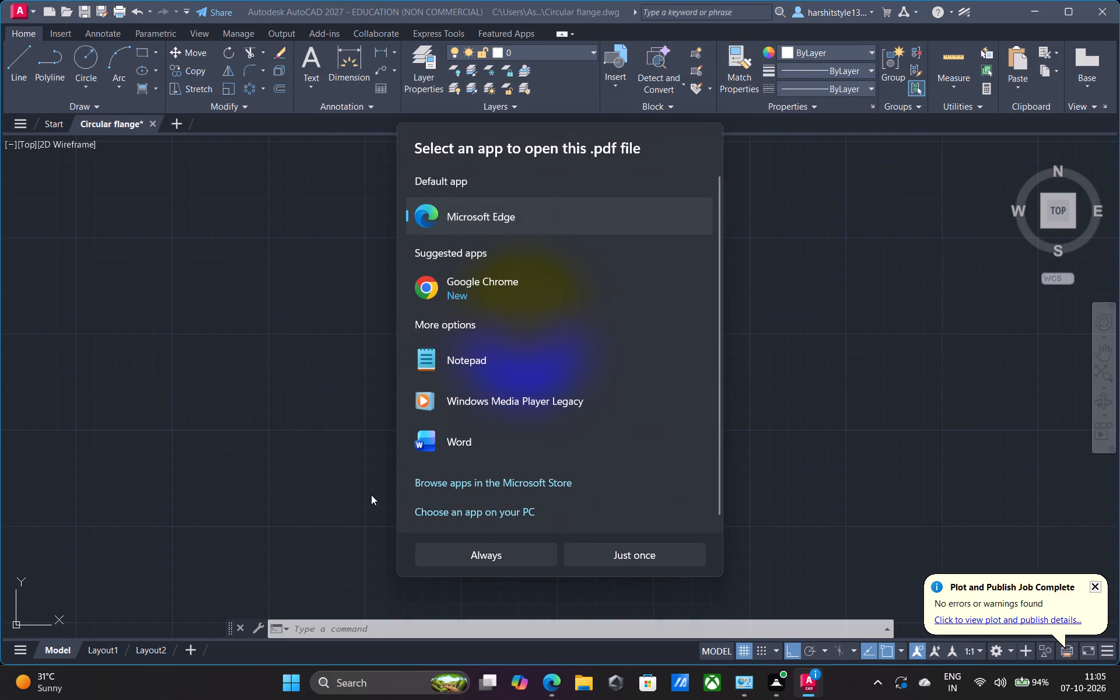
Open the plotted PDF in Microsoft Edge, using that app just once.
click(640, 556)
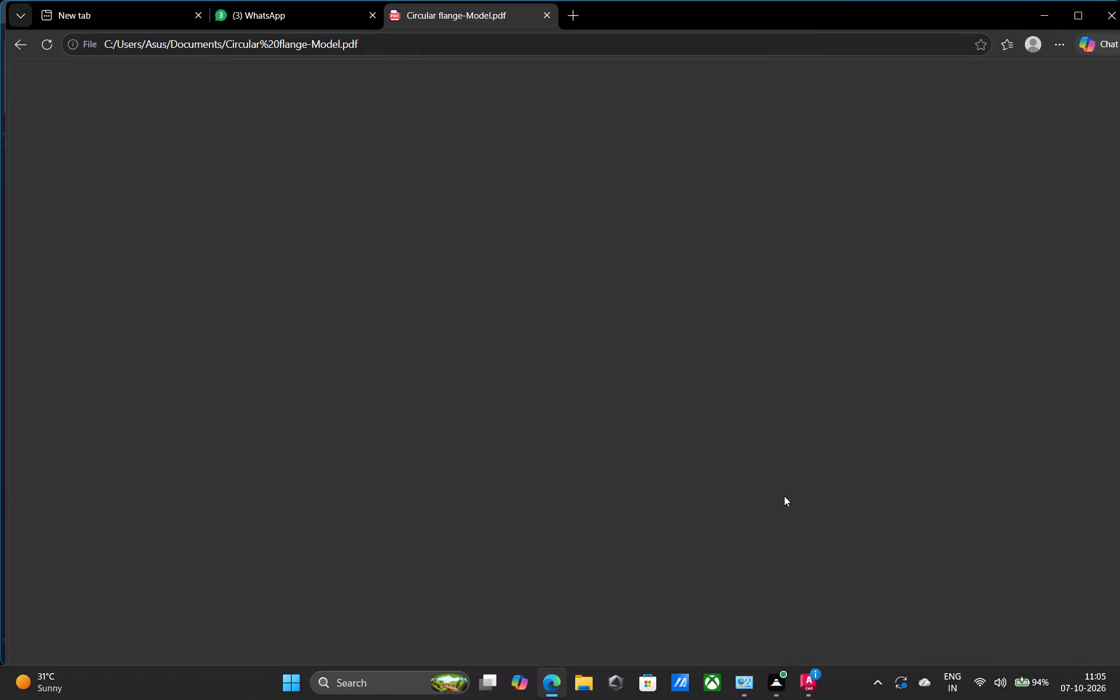